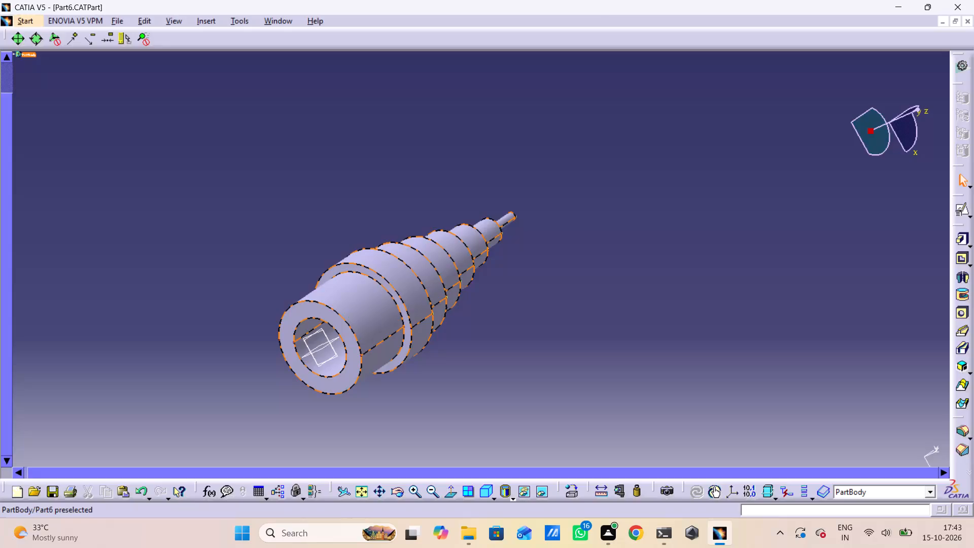
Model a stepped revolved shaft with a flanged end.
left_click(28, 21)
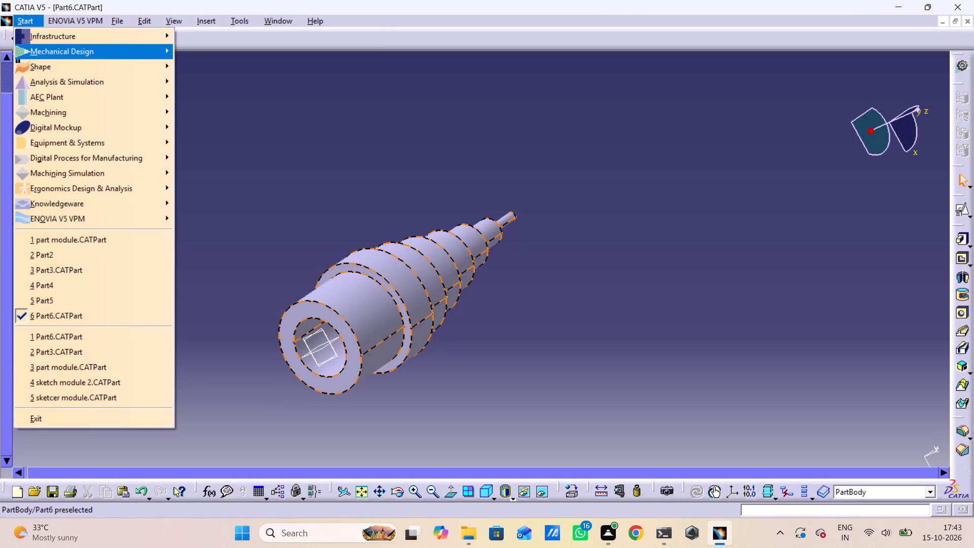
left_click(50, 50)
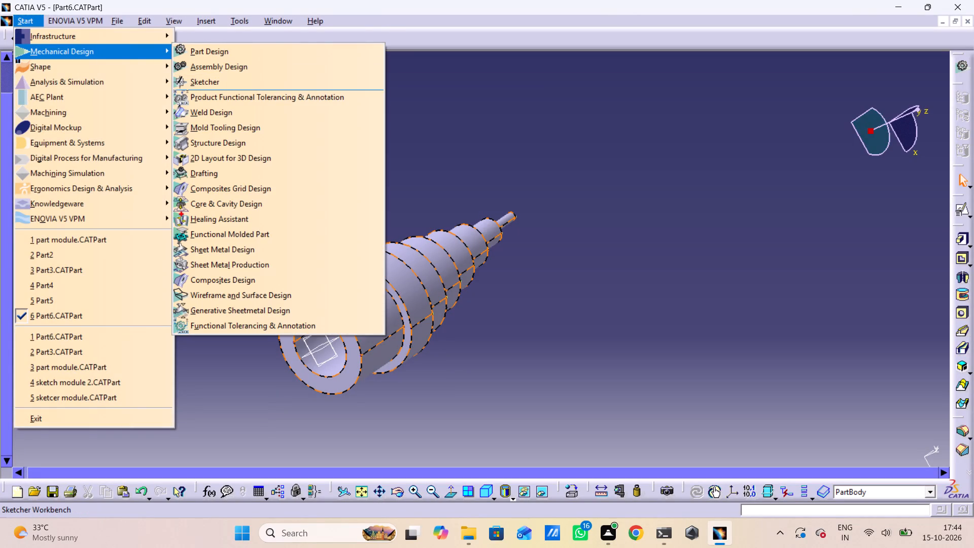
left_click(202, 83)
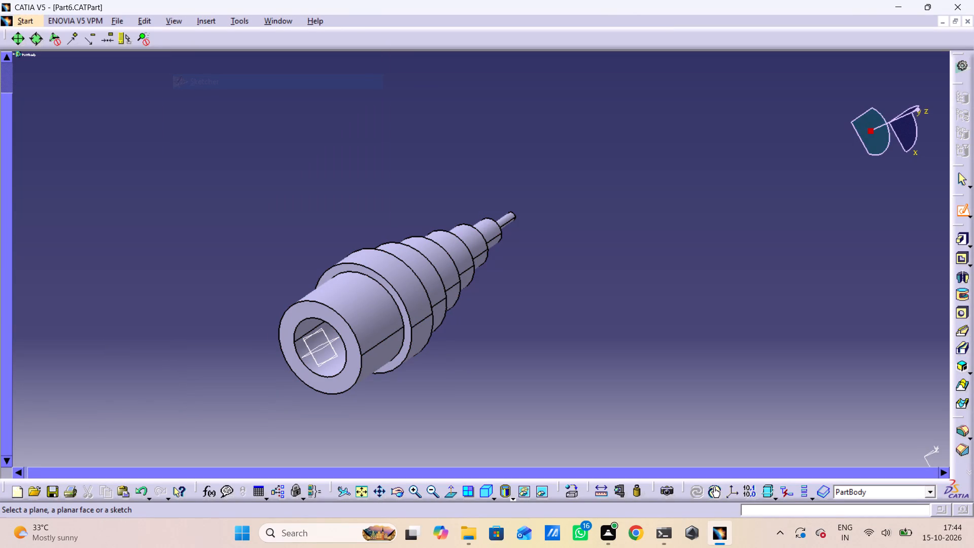
Create a new part in the Part Design workbench with hybrid design enabled, accepting the default part name.
left_click(28, 20)
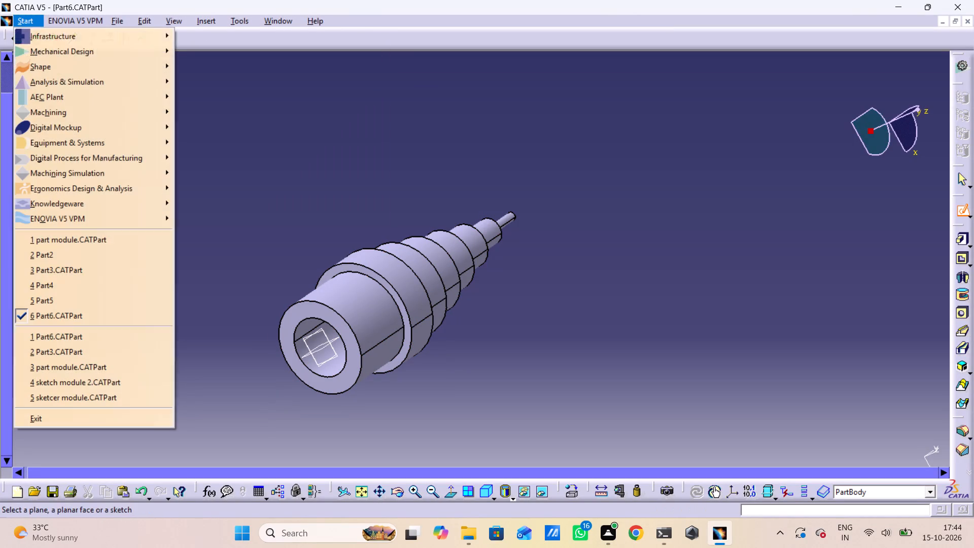
left_click(64, 49)
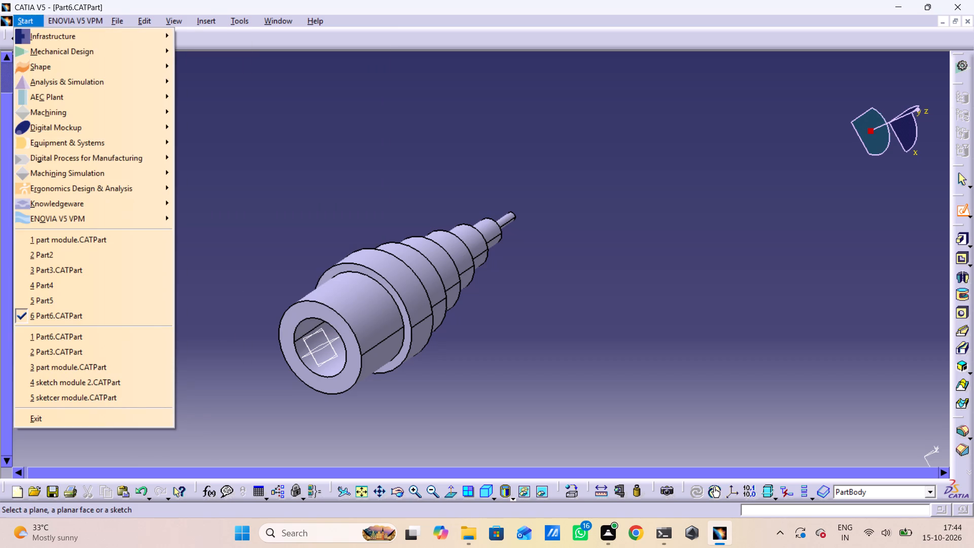
left_click(33, 49)
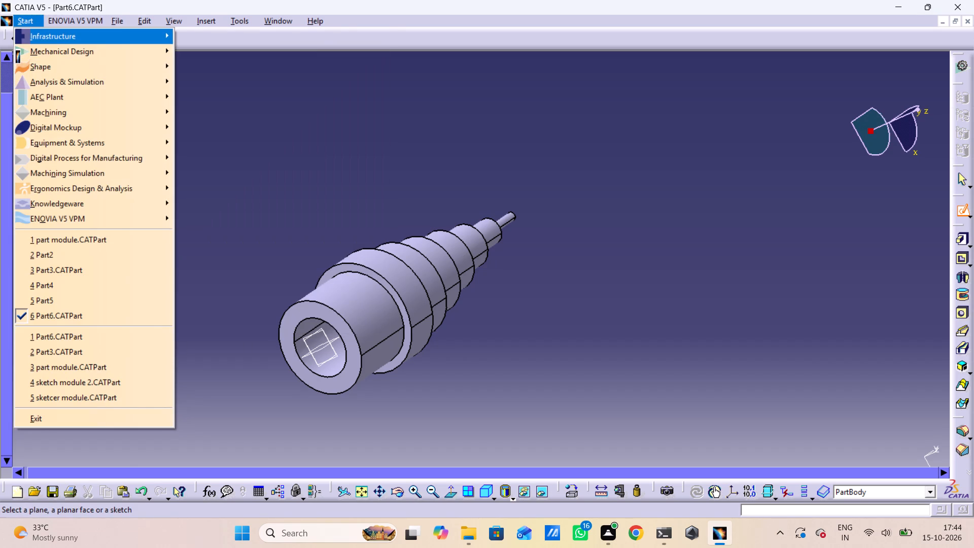
left_click(152, 48)
left_click(201, 52)
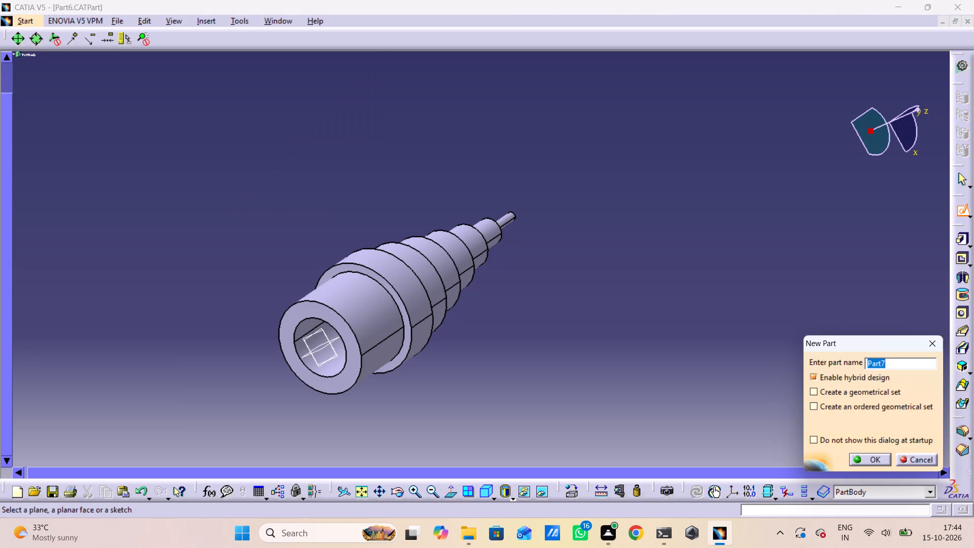
left_click(868, 461)
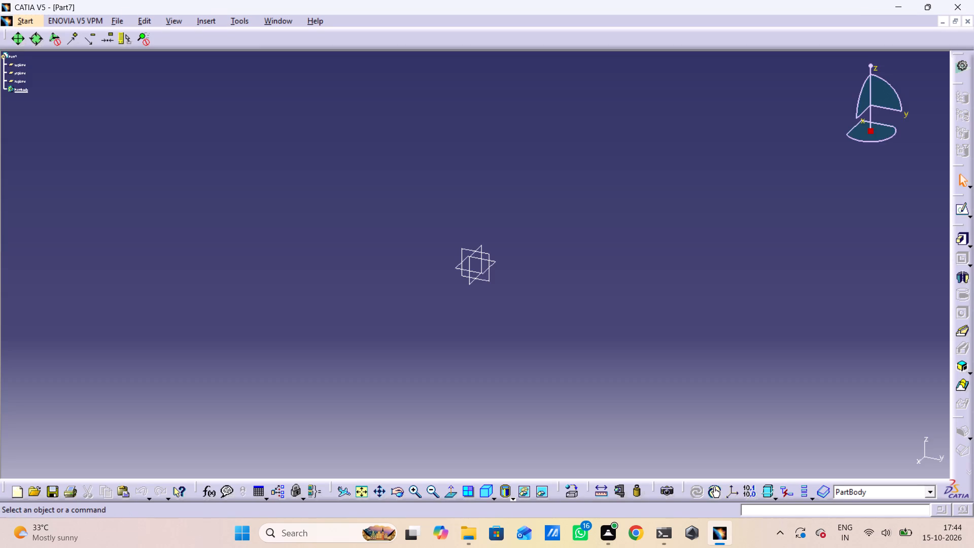
Start a positioned sketch and set the yz plane as its reference, with implicit origin and orientation.
middle_click_drag(488, 287, 486, 289)
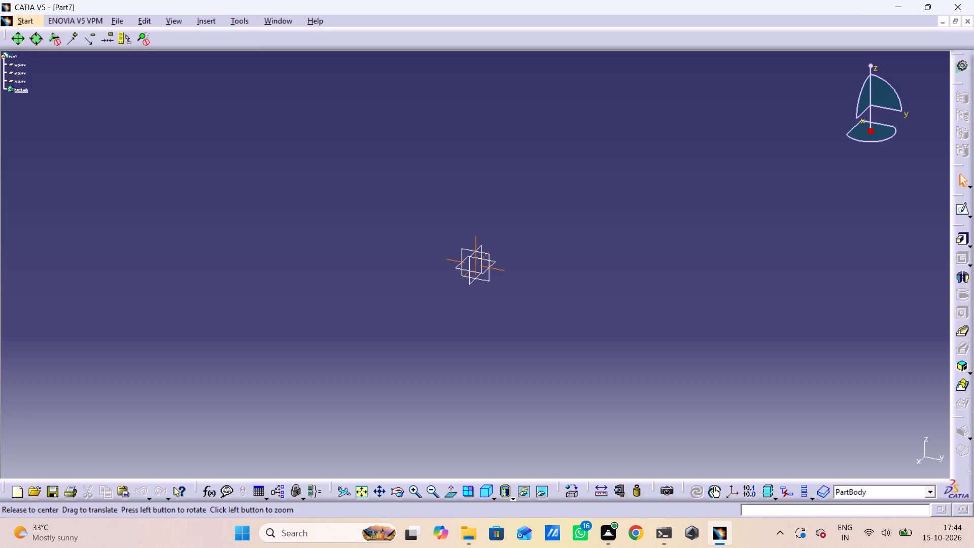
middle_click_drag(486, 289, 483, 292)
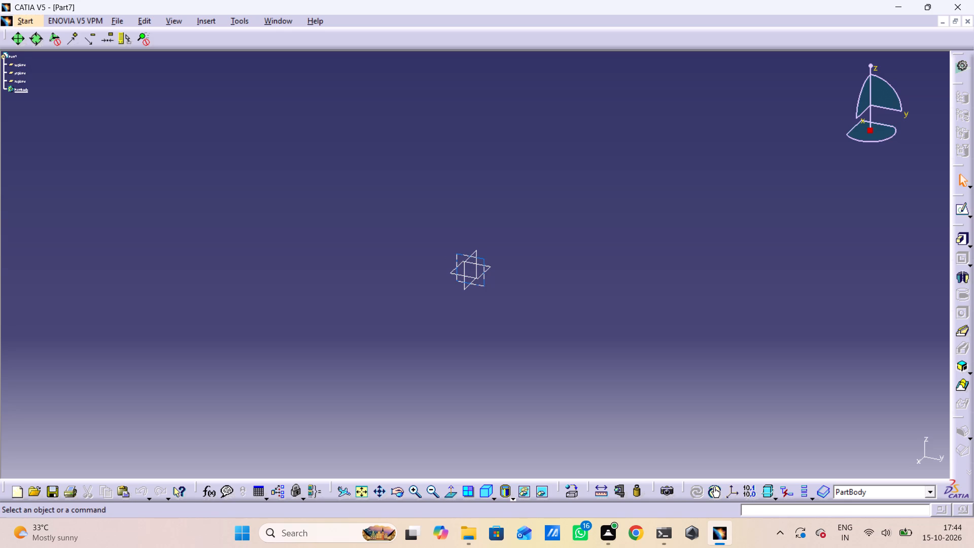
left_click(488, 270)
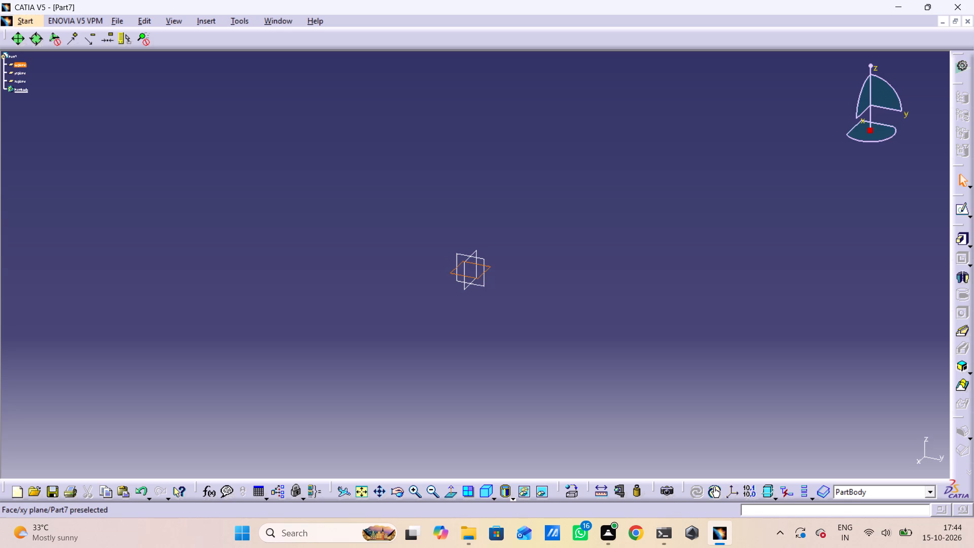
left_click(972, 218)
left_click(970, 228)
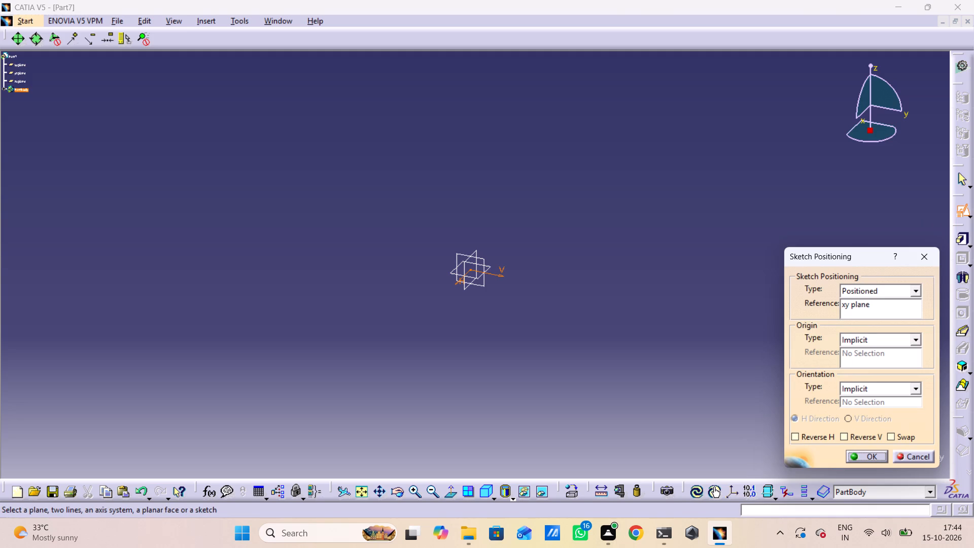
left_click(876, 306)
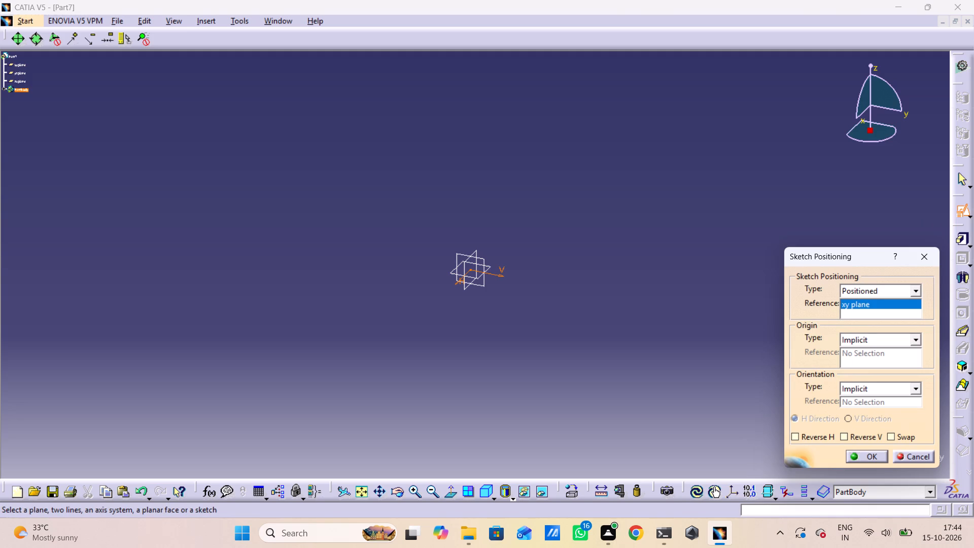
scroll(30, 79, "up", 1)
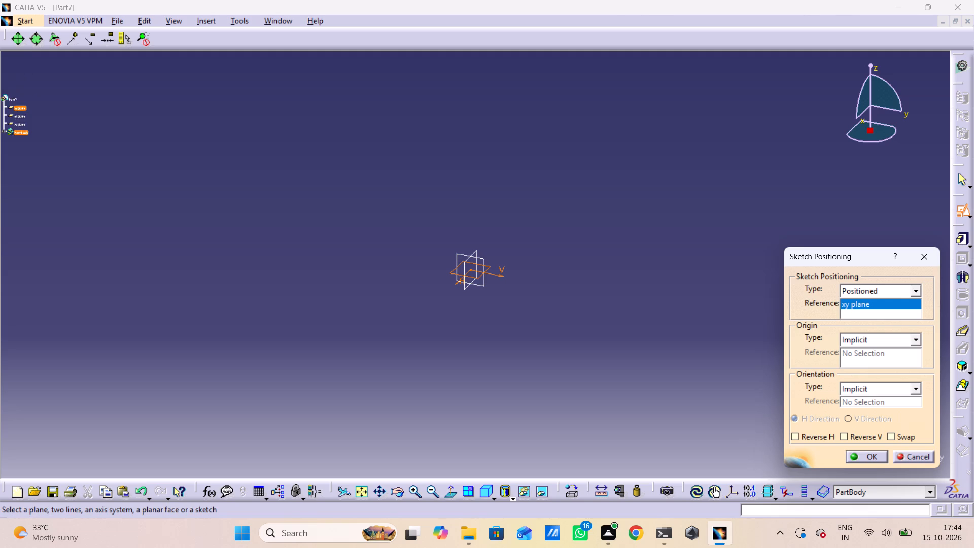
scroll(30, 77, "up", 2)
scroll(51, 261, "down", 2)
middle_click_drag(53, 251, 54, 227)
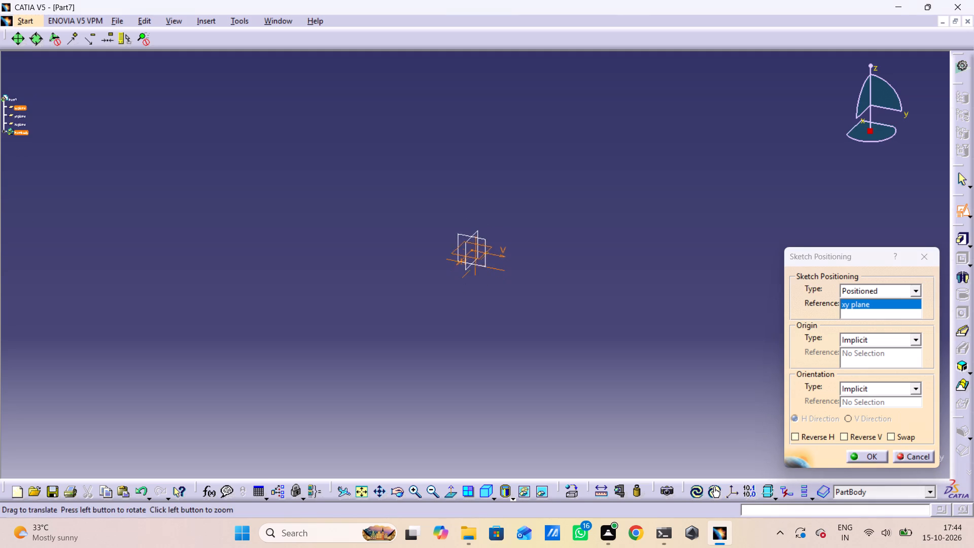
middle_click_drag(54, 227, 57, 202)
middle_click_drag(67, 251, 76, 209, "ctrl")
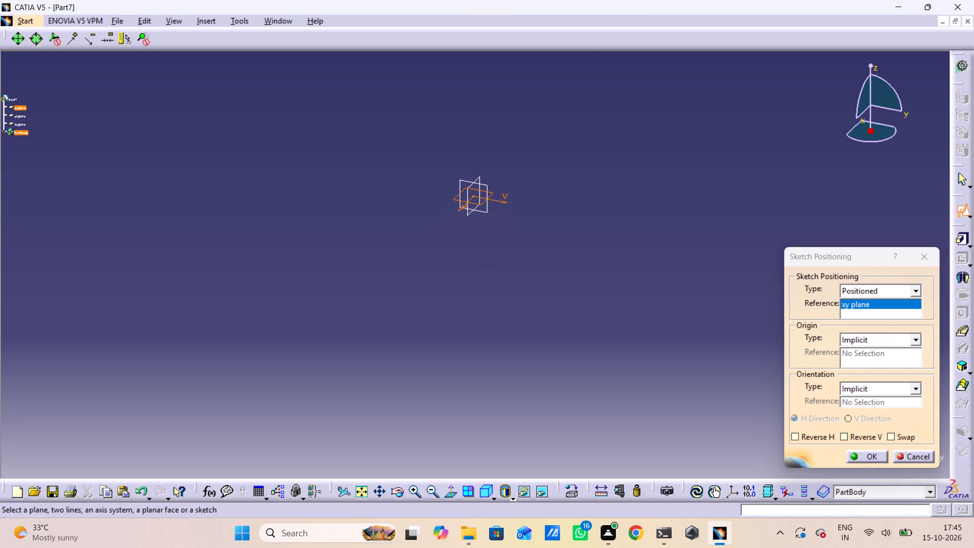
middle_click_drag(85, 256, 101, 226, "ctrl")
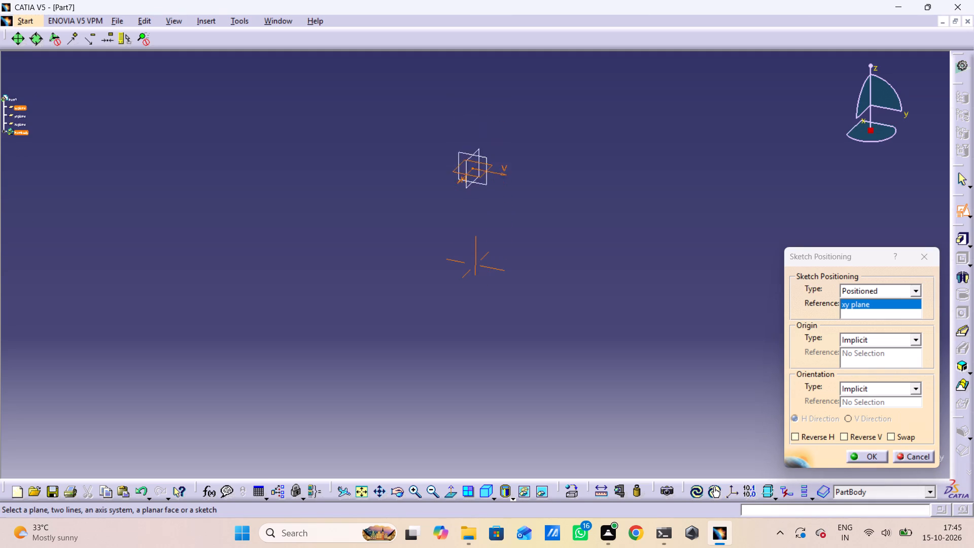
middle_click_drag(101, 226, 106, 277, "ctrl")
scroll(112, 278, "up", 1, "ctrl")
middle_click_drag(112, 278, 118, 255, "ctrl")
scroll(95, 199, "up", 2)
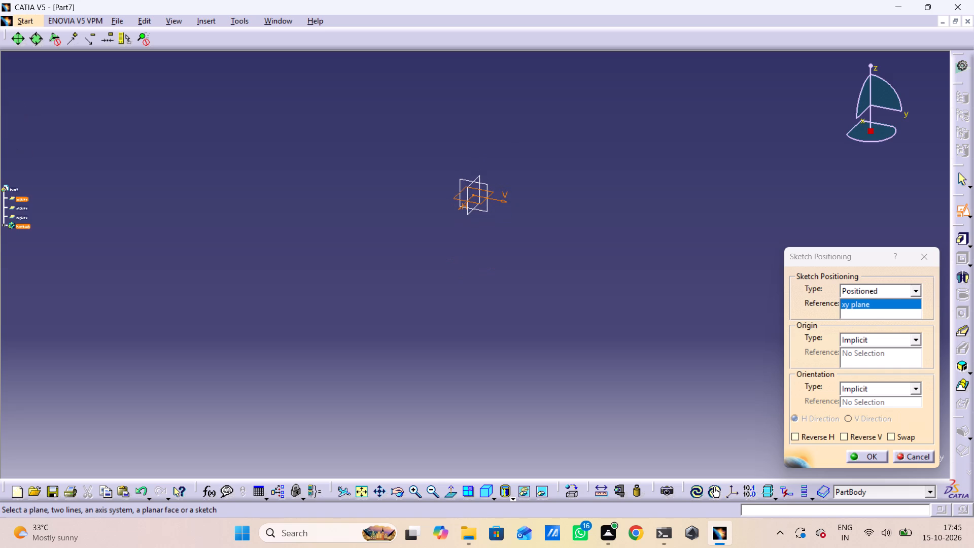
scroll(94, 232, "down", 1)
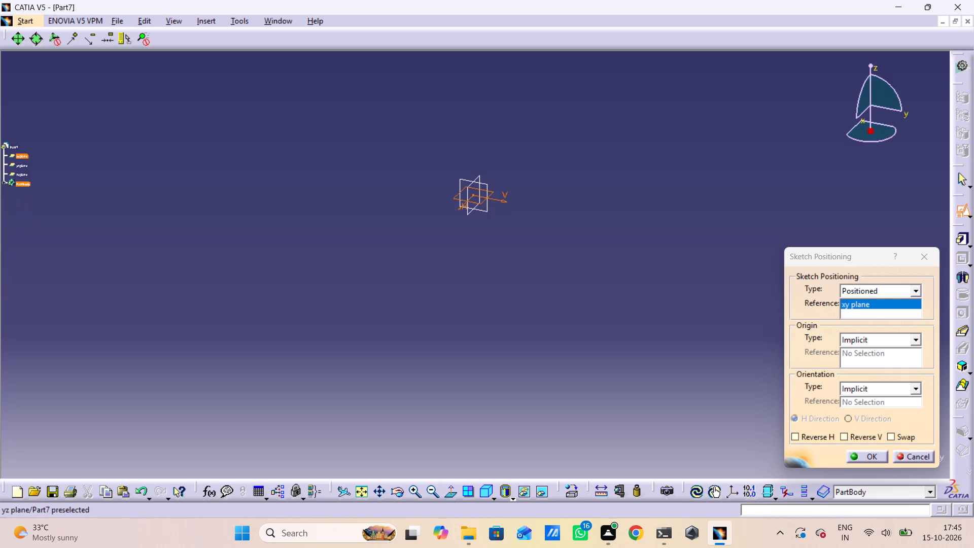
left_click(22, 163)
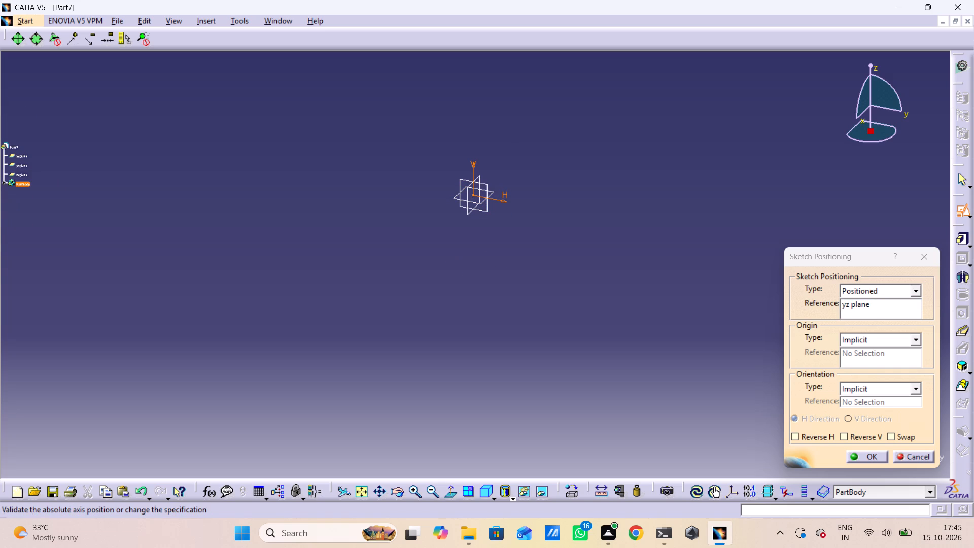
Reverse only the sketch's H direction and open the positioned sketch for drawing.
left_click(849, 438)
left_click(851, 439)
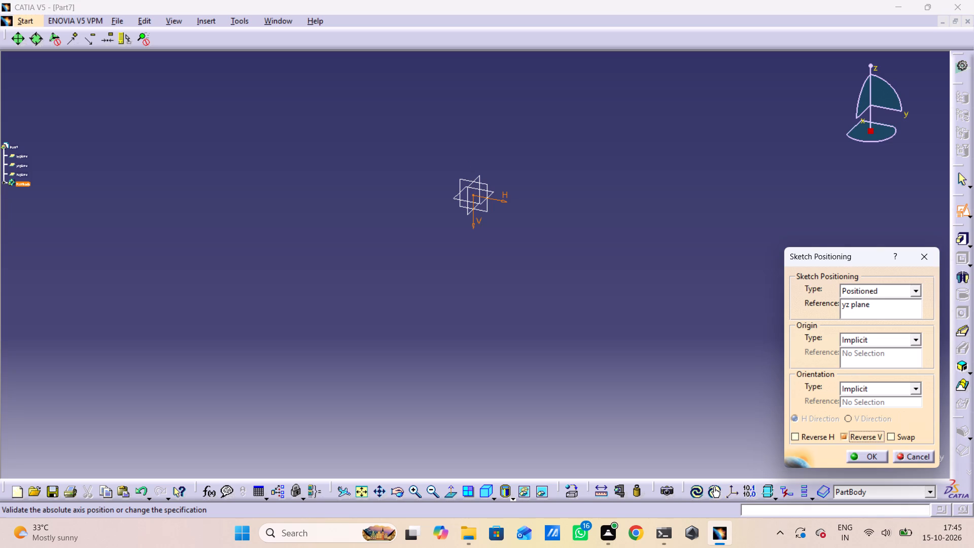
left_click(805, 440)
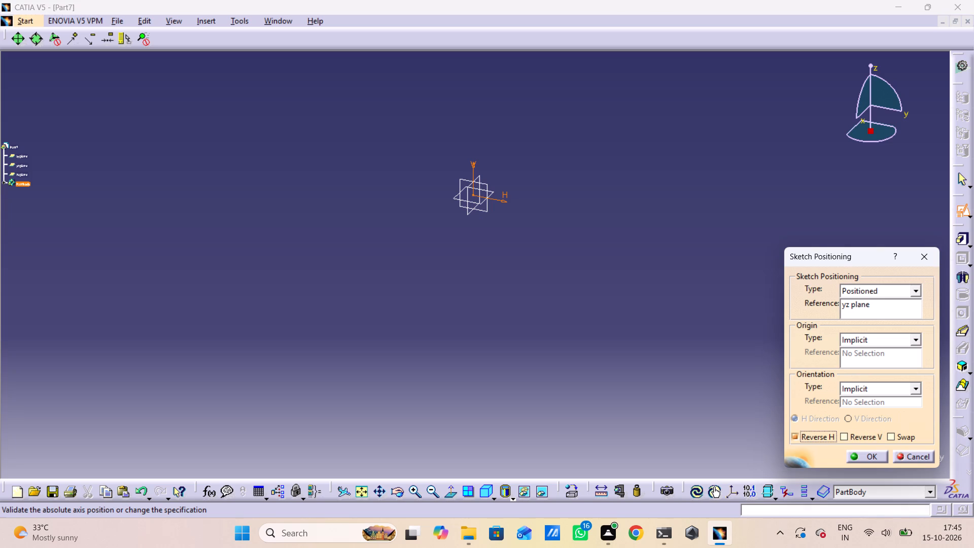
left_click(872, 458)
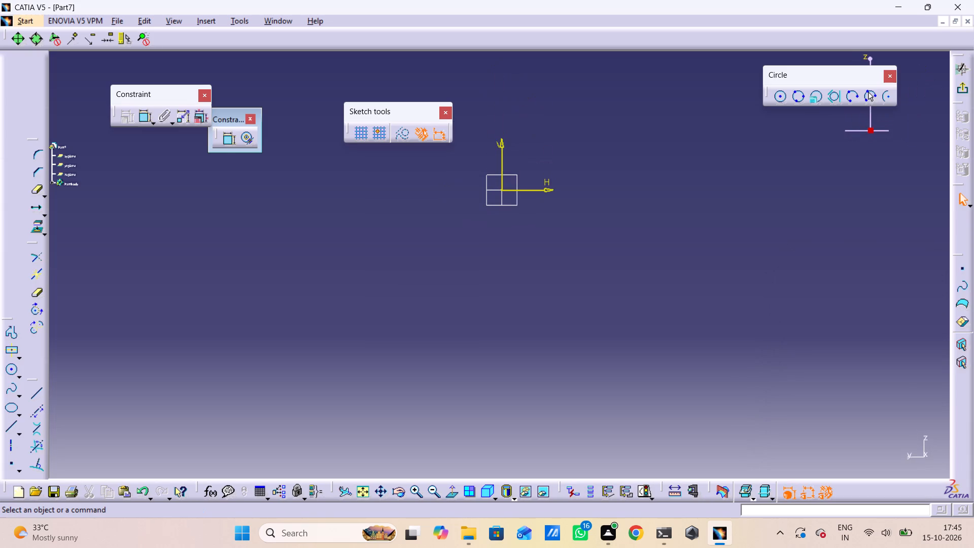
middle_click_drag(829, 358, 828, 371)
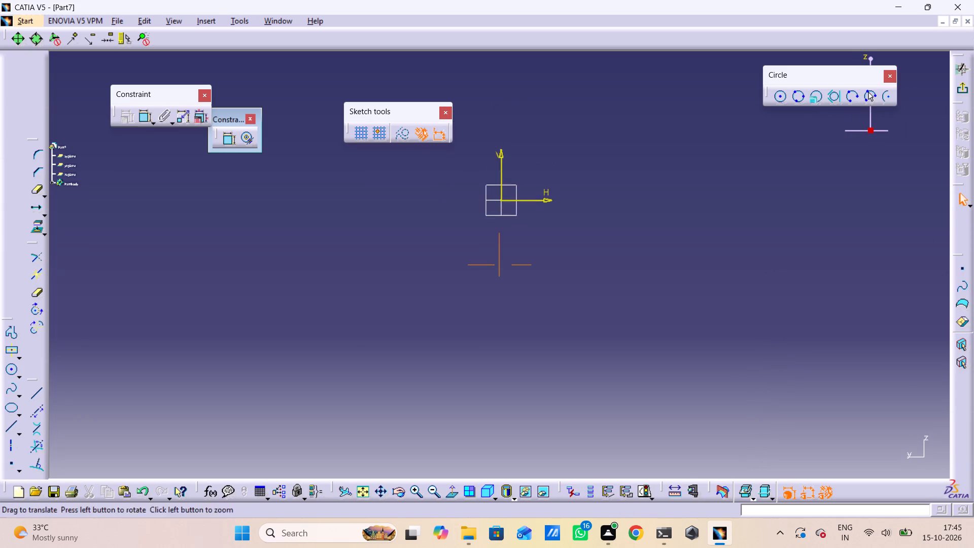
middle_click_drag(828, 371, 827, 428)
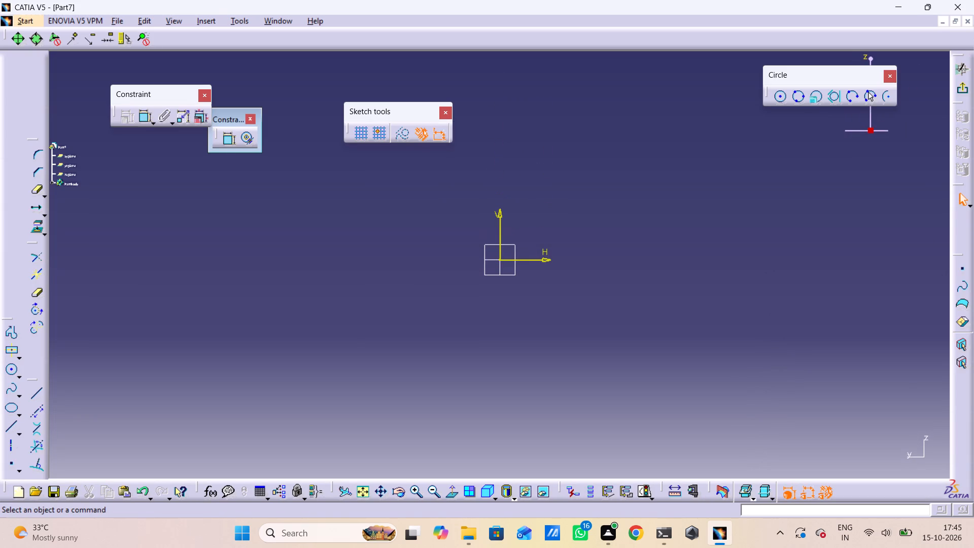
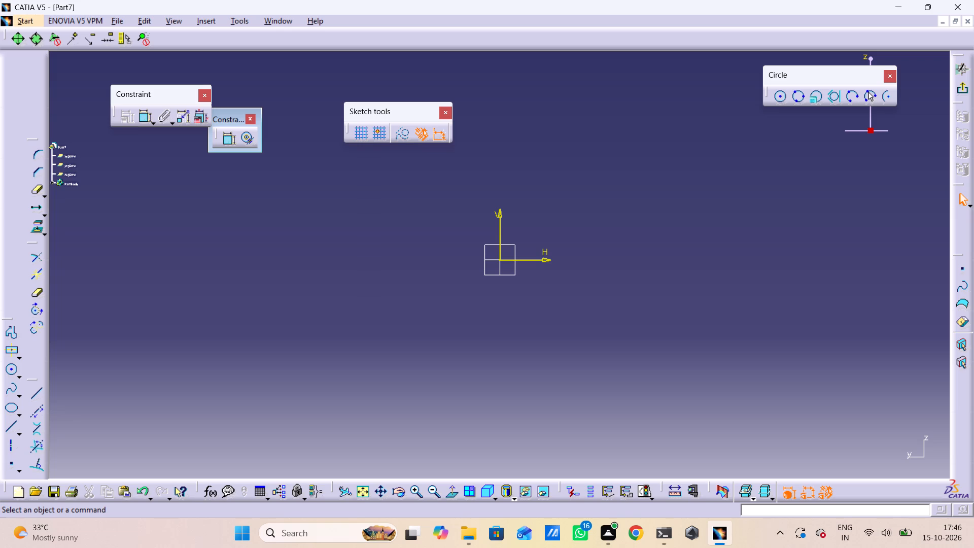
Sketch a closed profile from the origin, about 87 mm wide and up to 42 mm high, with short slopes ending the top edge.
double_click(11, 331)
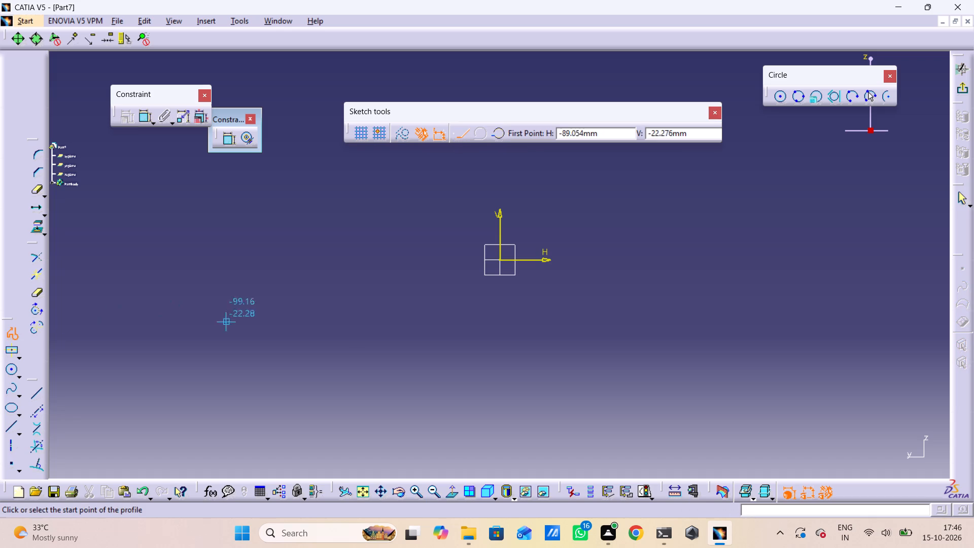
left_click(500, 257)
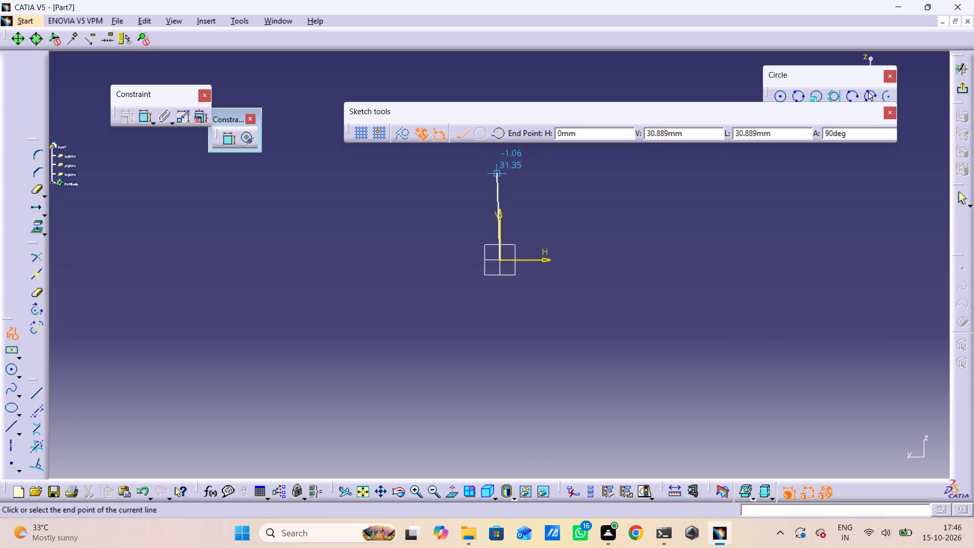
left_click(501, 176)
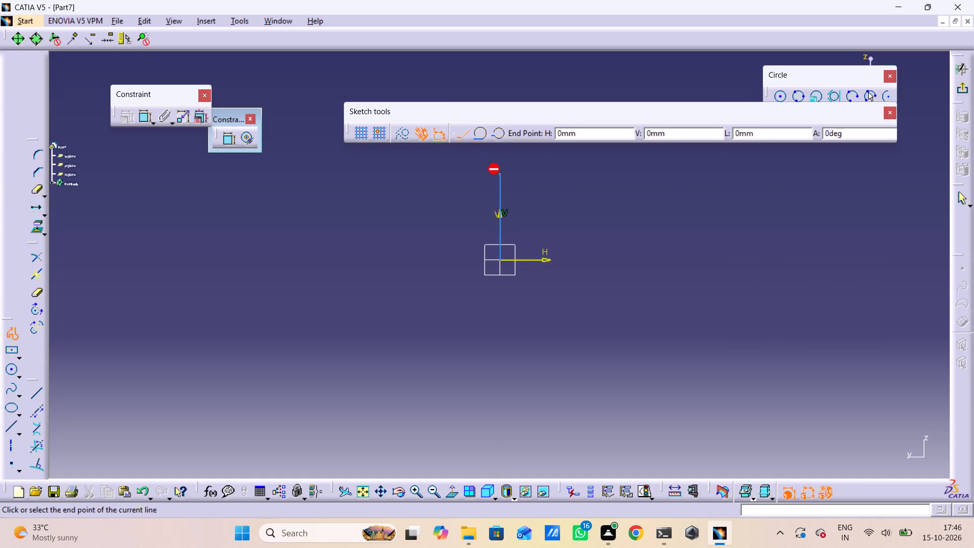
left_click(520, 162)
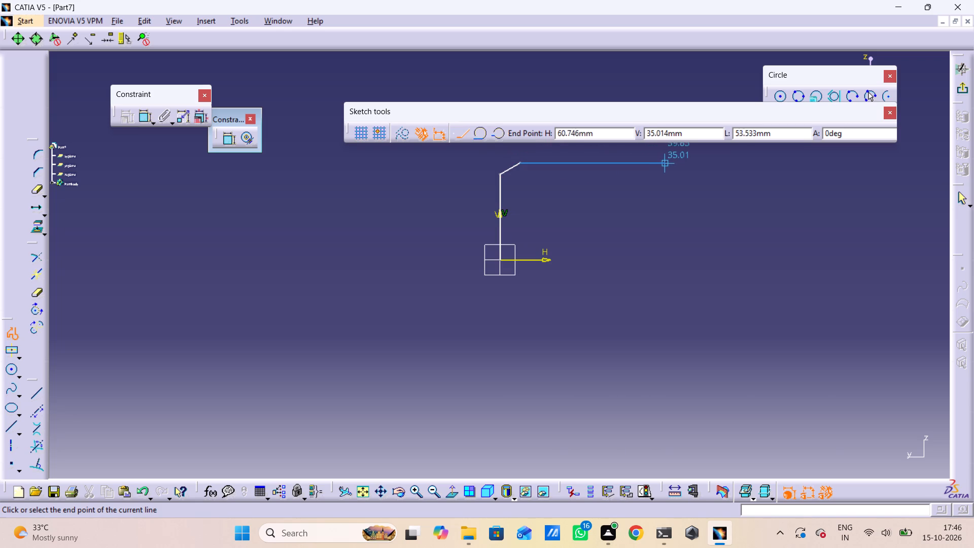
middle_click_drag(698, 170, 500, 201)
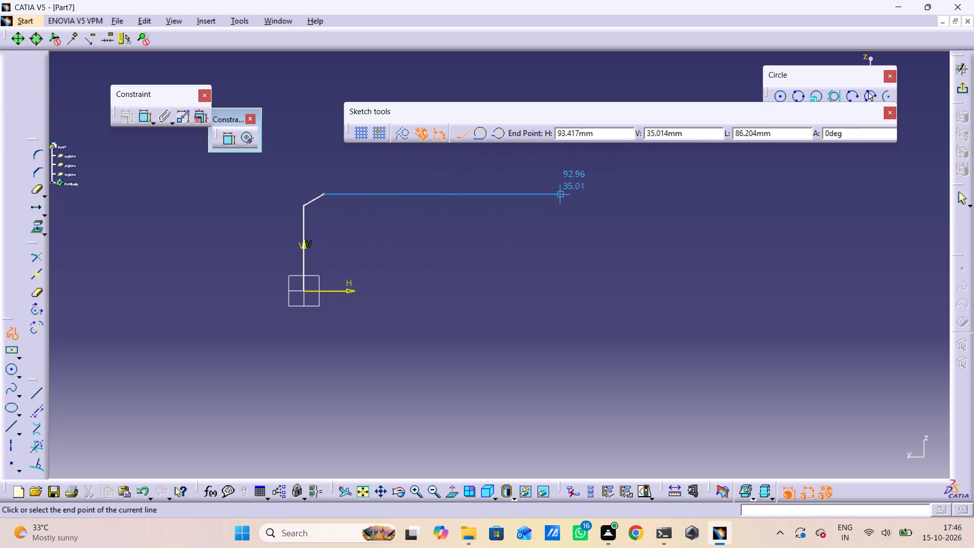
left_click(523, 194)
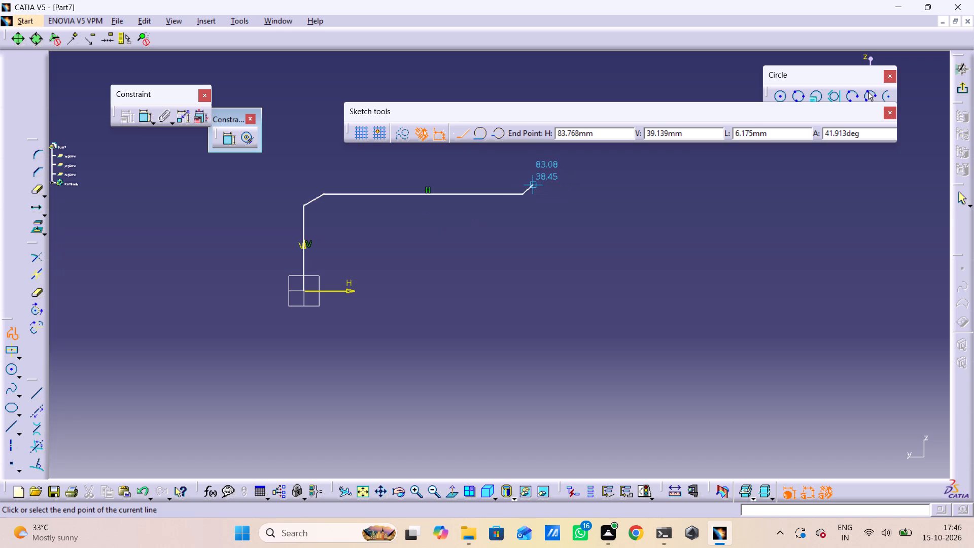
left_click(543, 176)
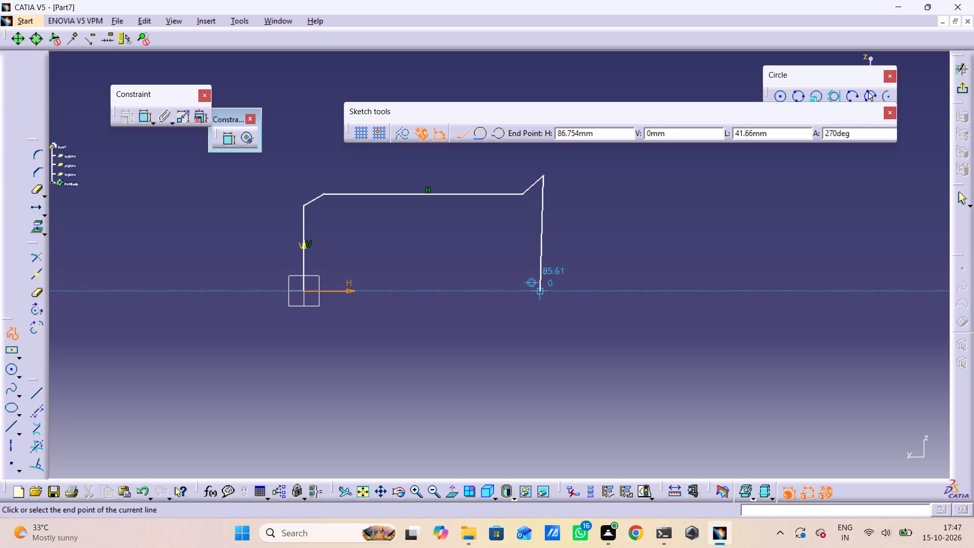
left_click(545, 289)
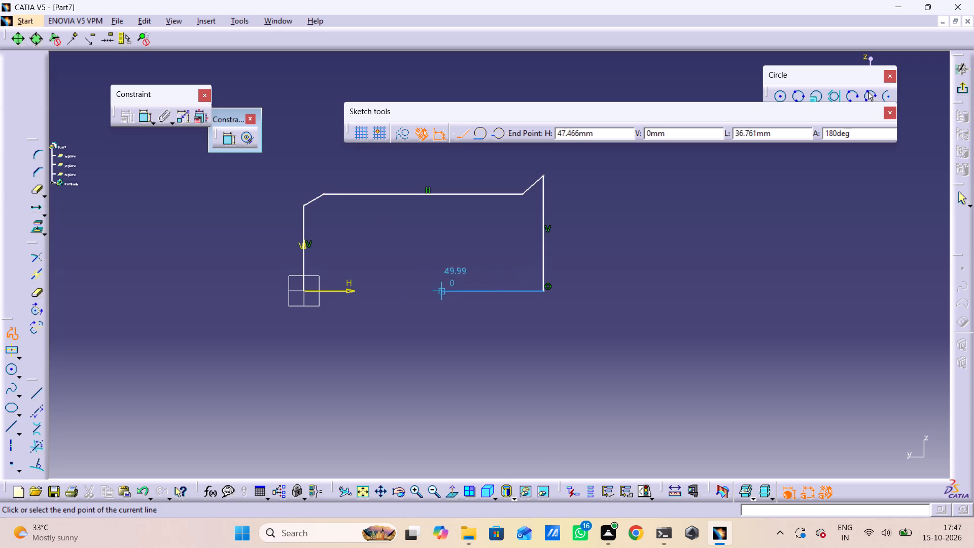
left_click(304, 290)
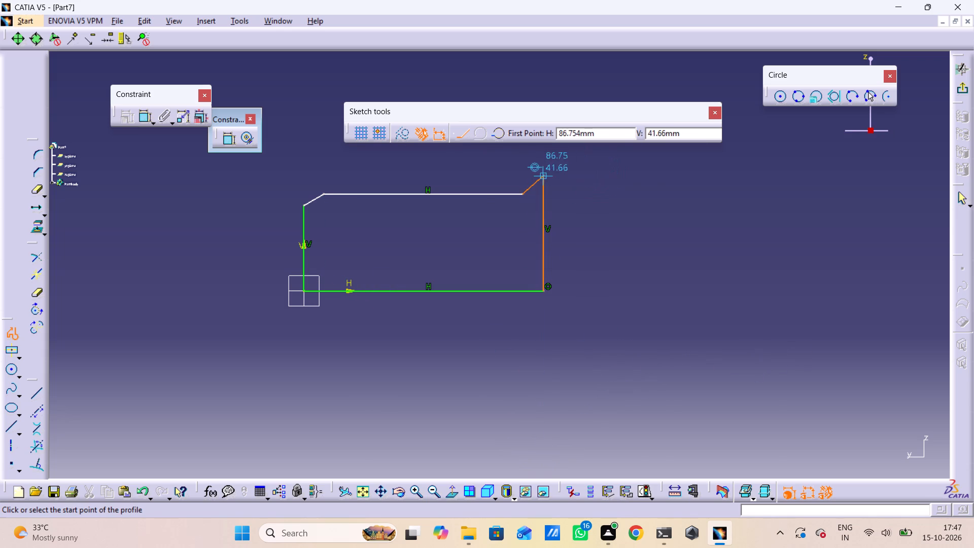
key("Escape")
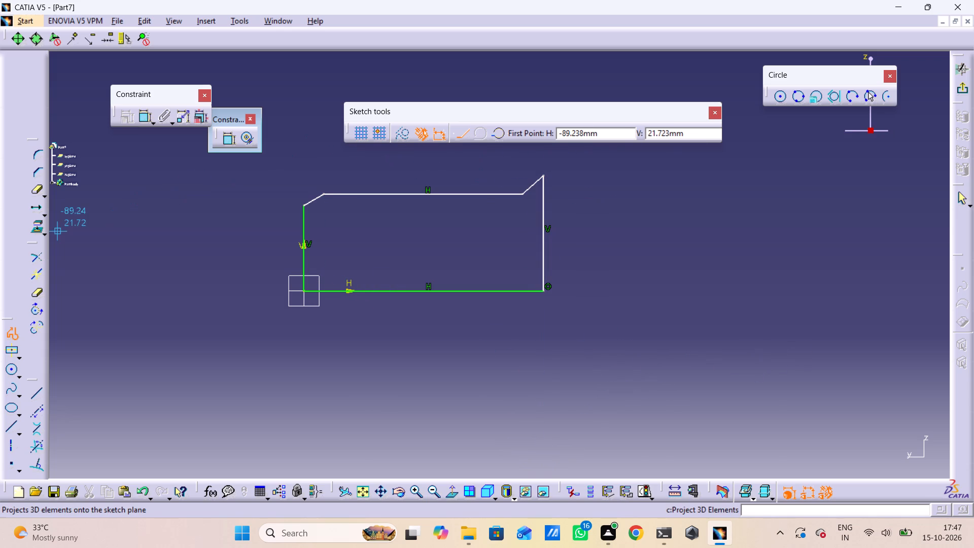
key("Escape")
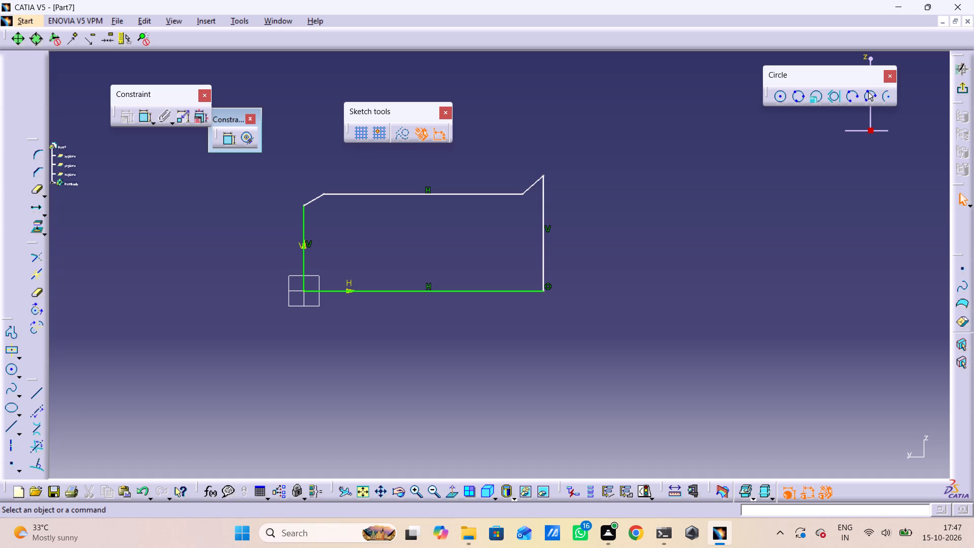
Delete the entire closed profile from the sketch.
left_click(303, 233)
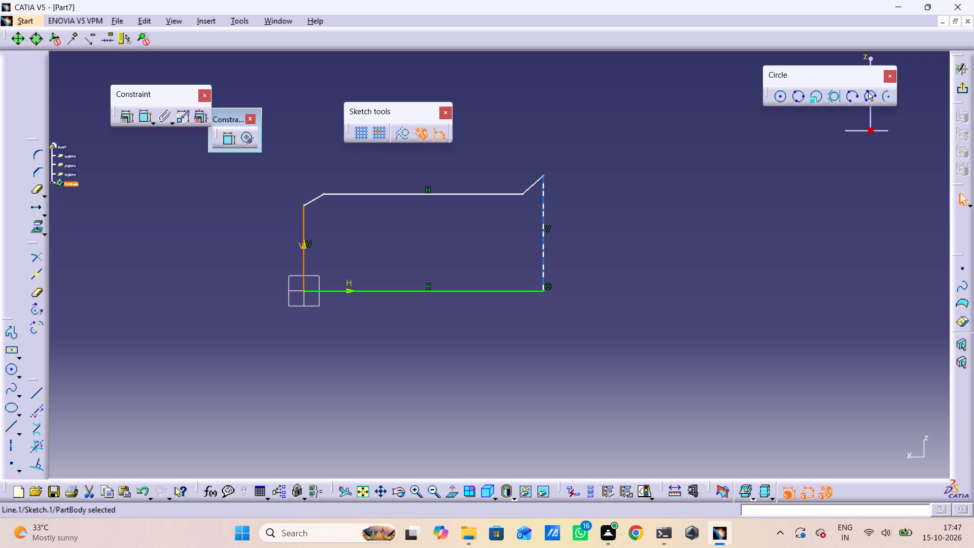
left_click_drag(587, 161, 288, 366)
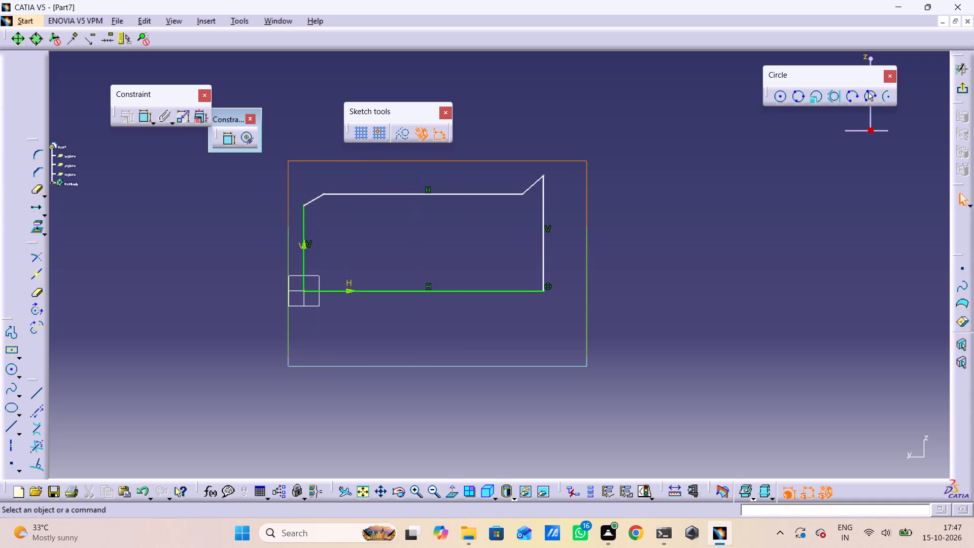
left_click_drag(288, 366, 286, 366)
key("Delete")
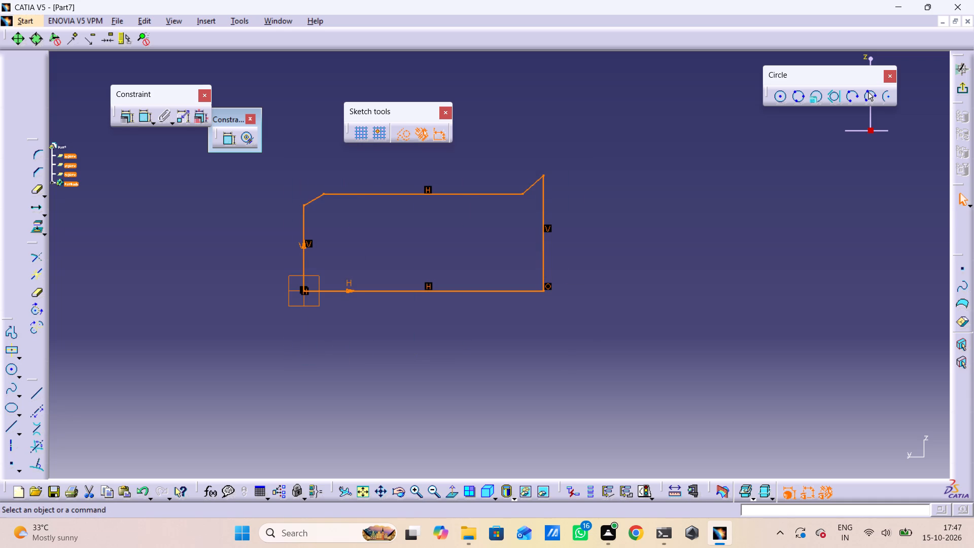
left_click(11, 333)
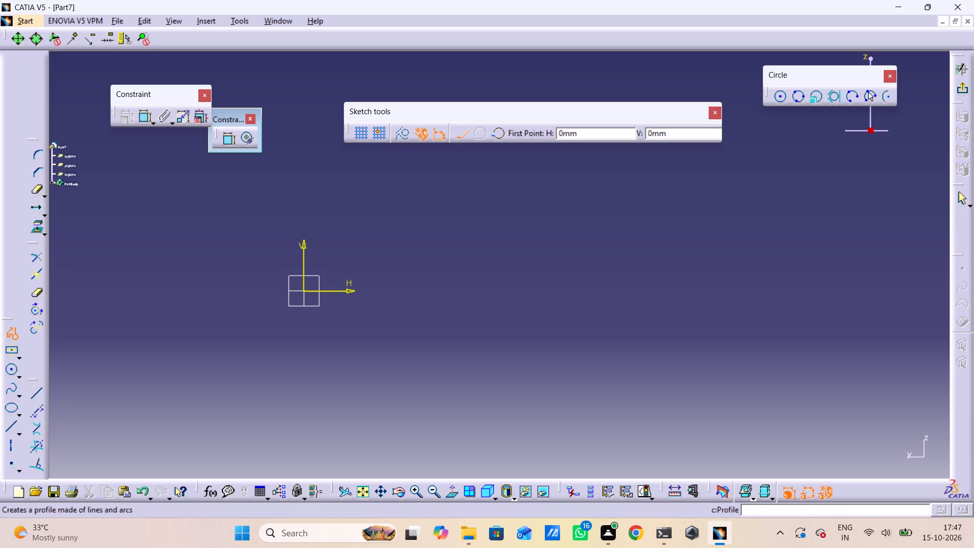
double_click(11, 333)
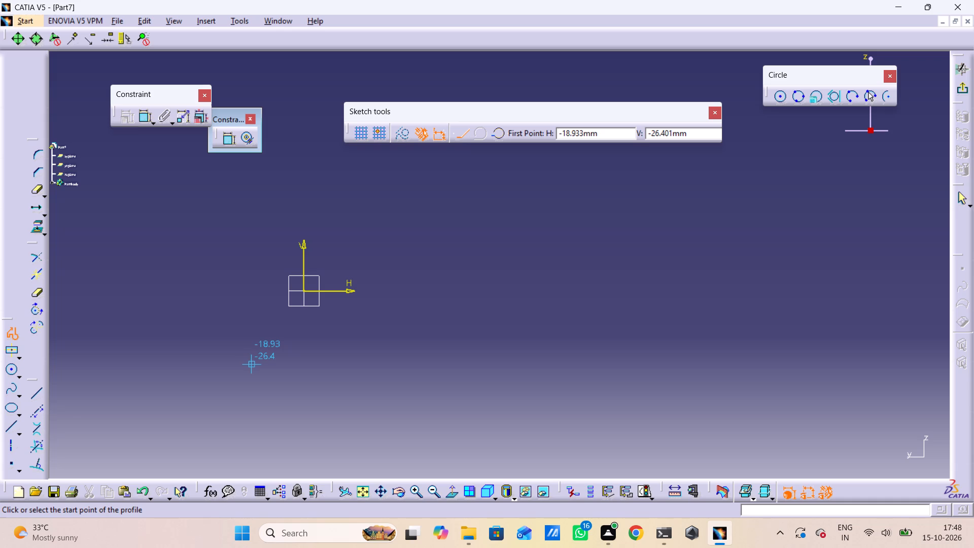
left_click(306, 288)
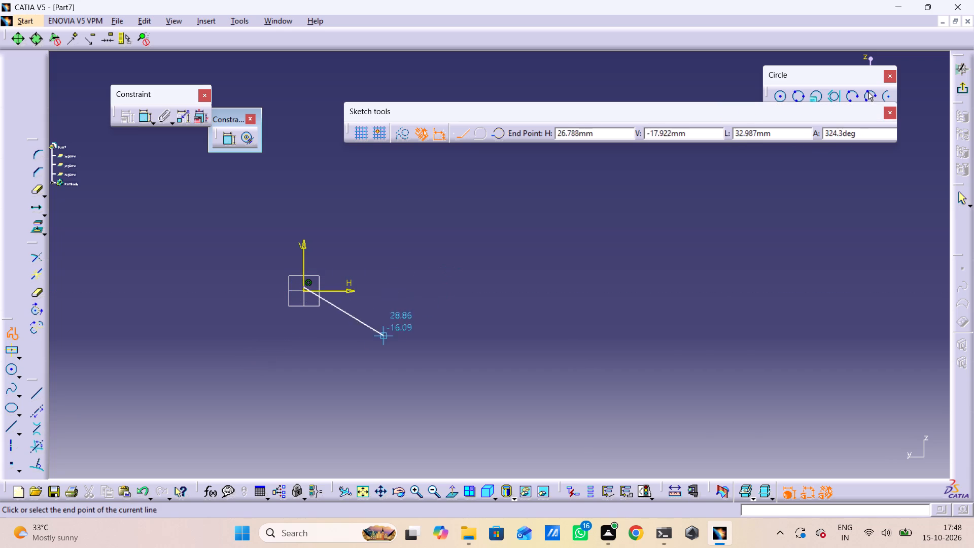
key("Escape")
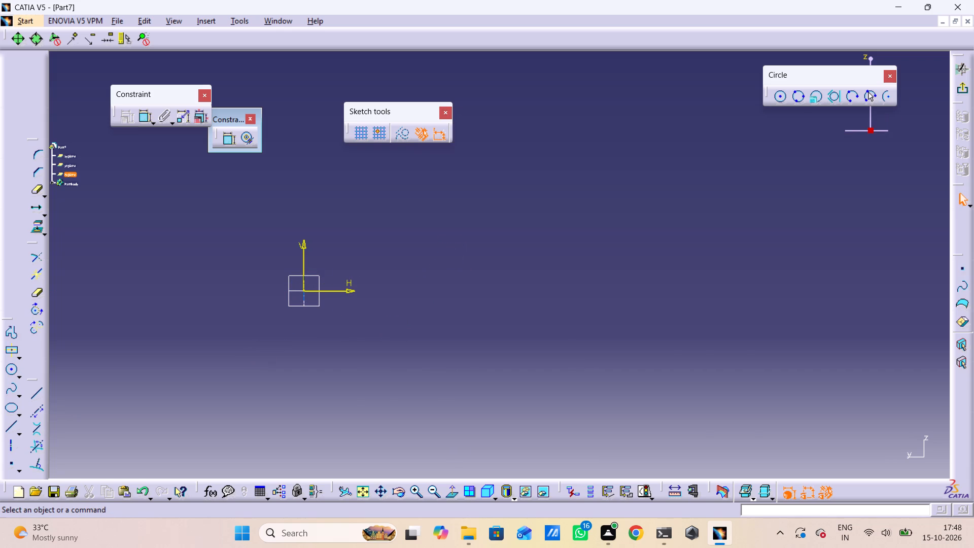
Start a profile at the origin with a line about 14 mm up the V axis and a horizontal line about 22 mm long.
double_click(15, 334)
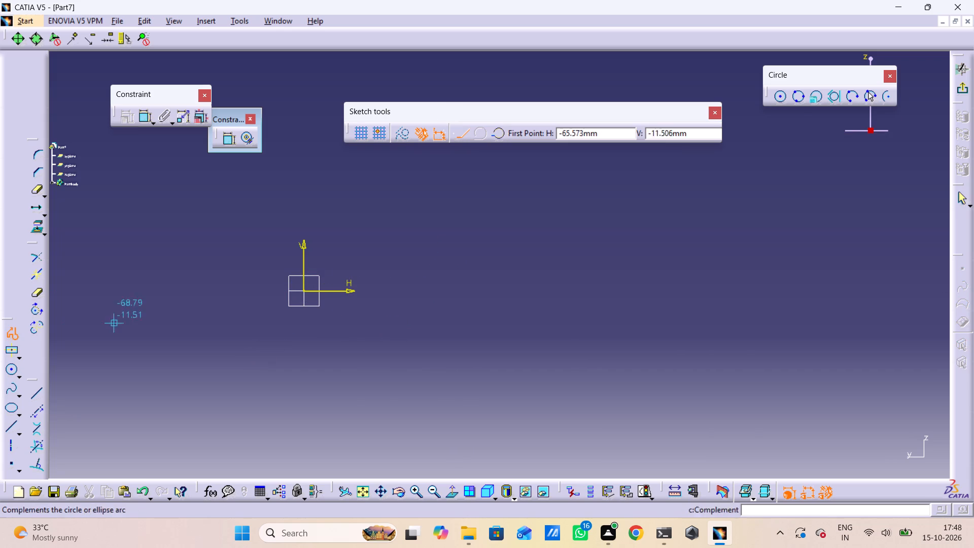
left_click(305, 291)
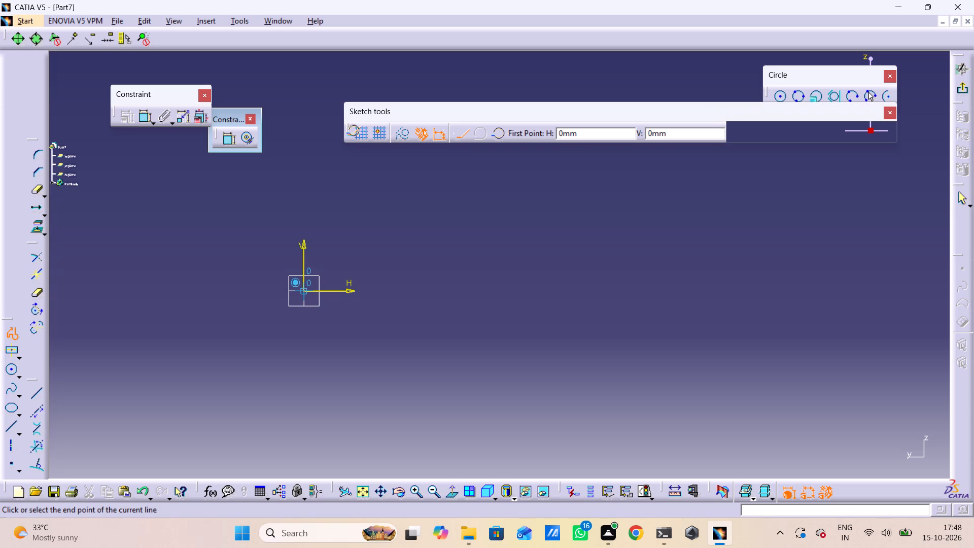
left_click(387, 290)
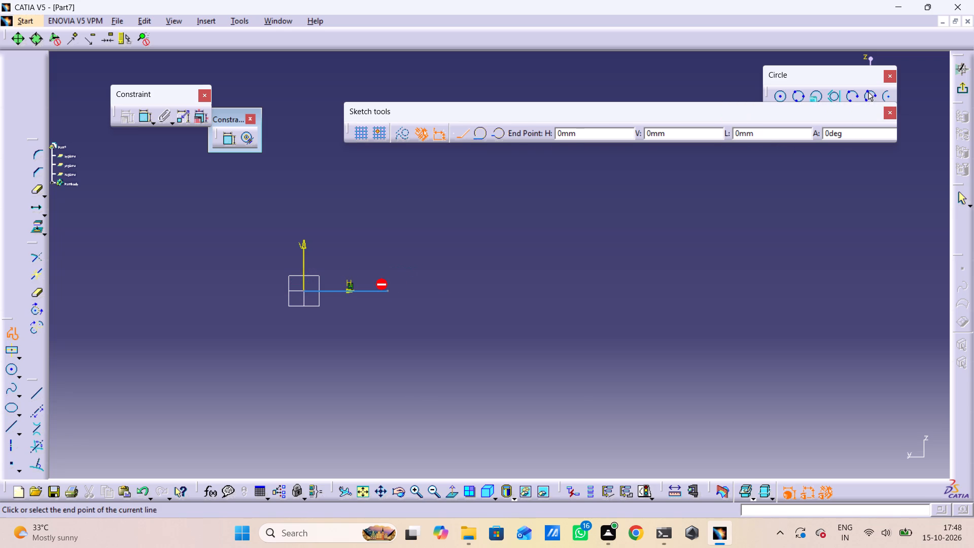
key("ctrl+z")
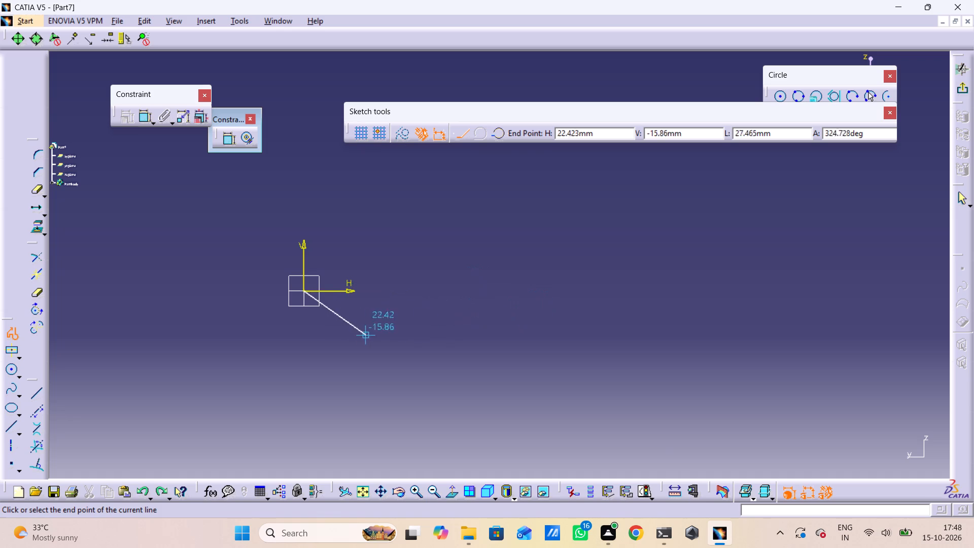
left_click(305, 253)
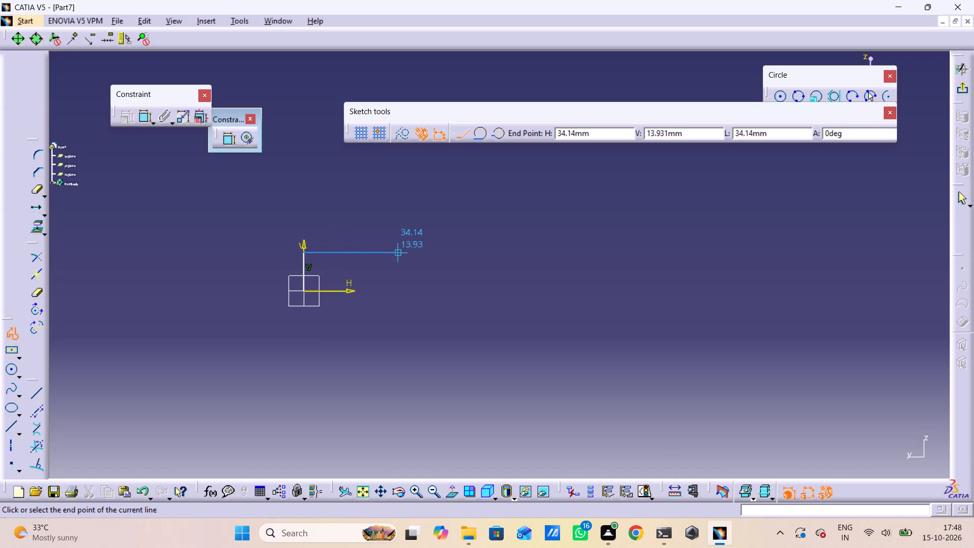
left_click(365, 255)
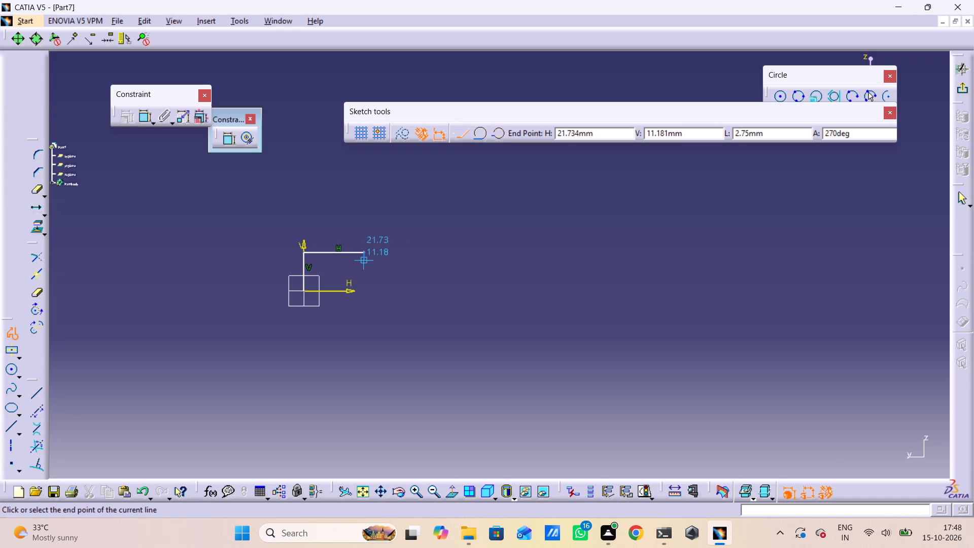
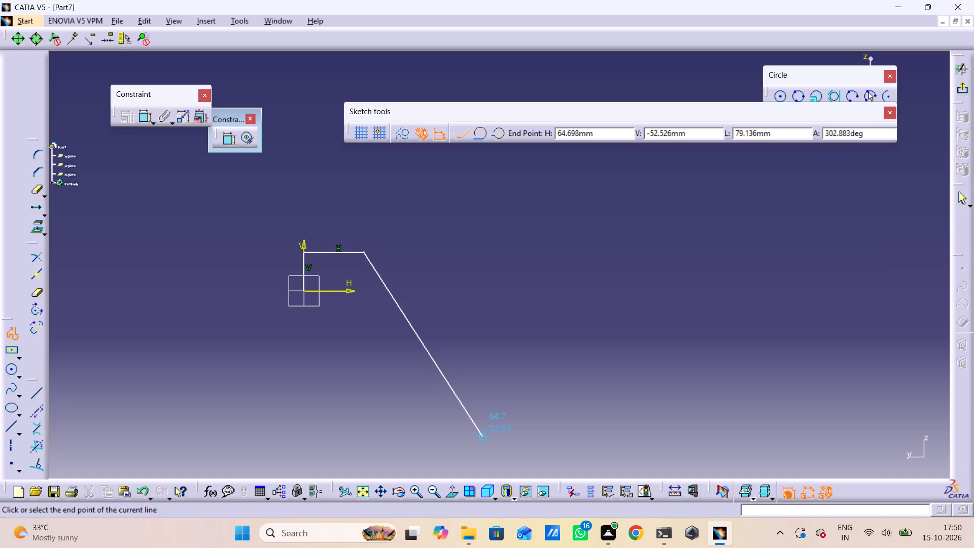
Complete the closed profile with a 7 mm rise, short slope, 65 mm horizontal, 8 mm steep slope, vertical to the H axis and return to origin (all about).
left_click(365, 231)
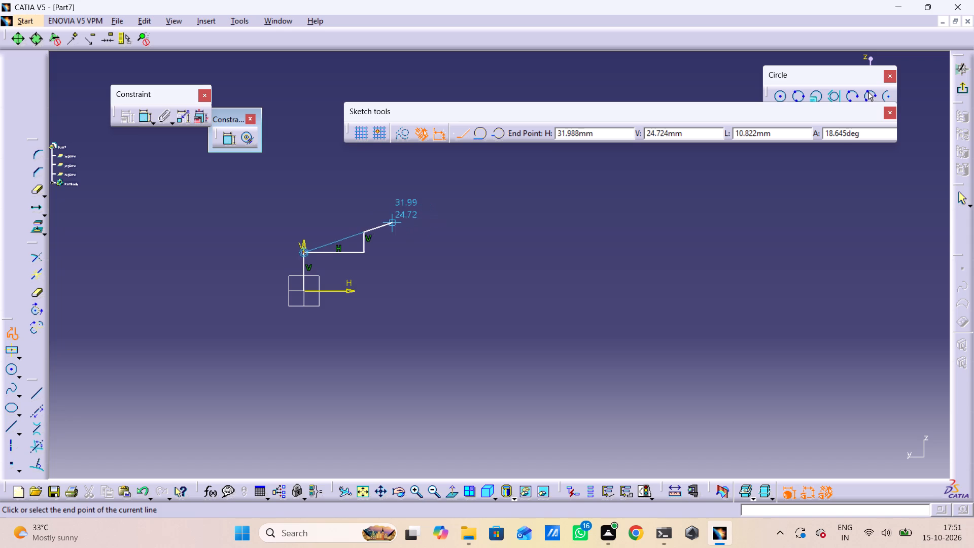
left_click(377, 224)
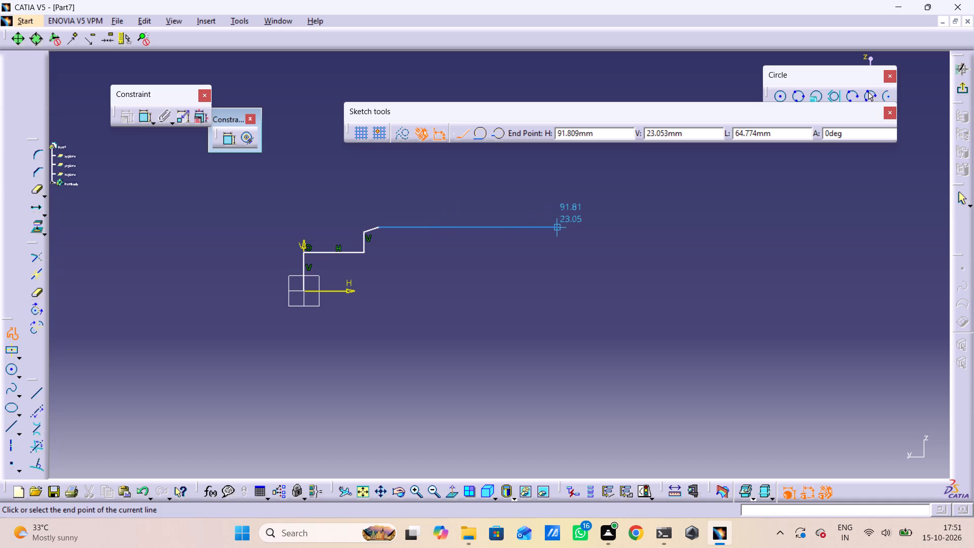
left_click(559, 226)
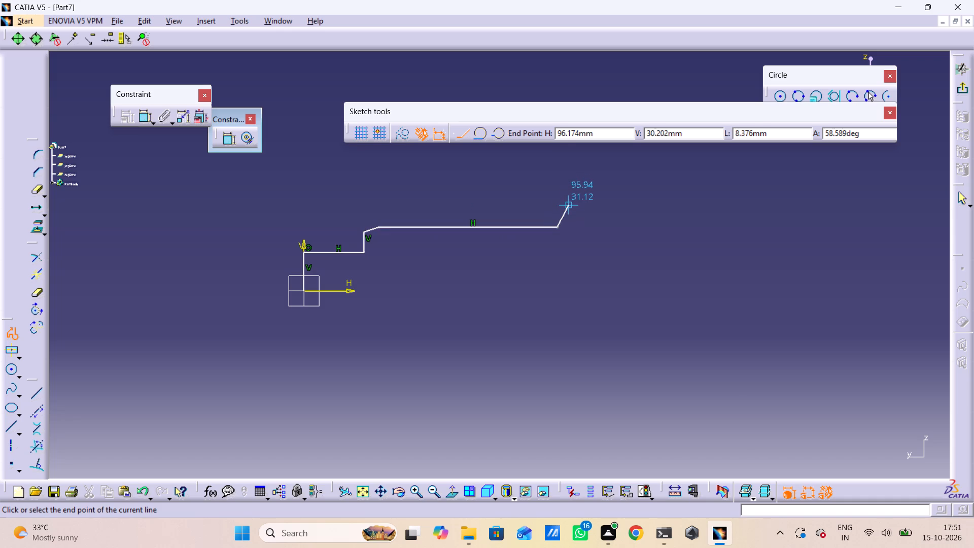
left_click(569, 207)
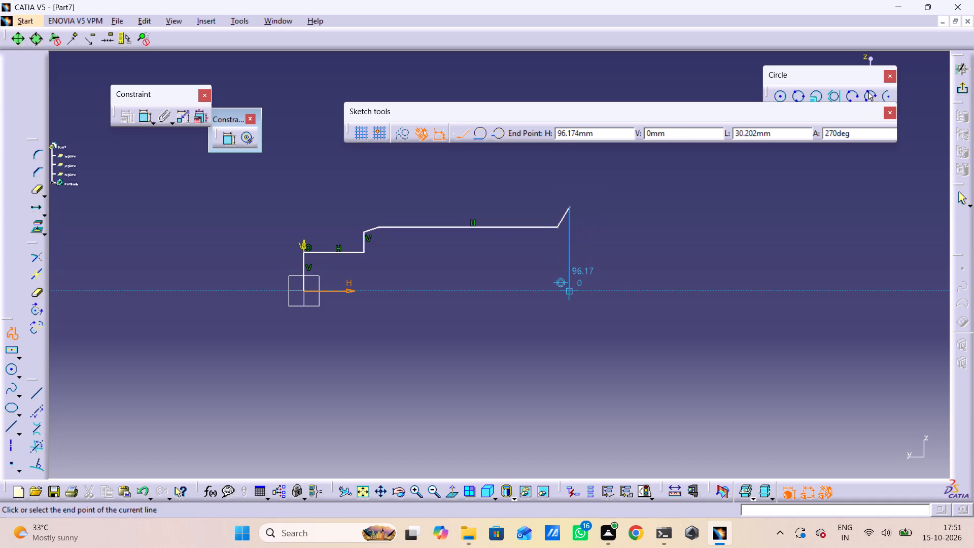
left_click(573, 291)
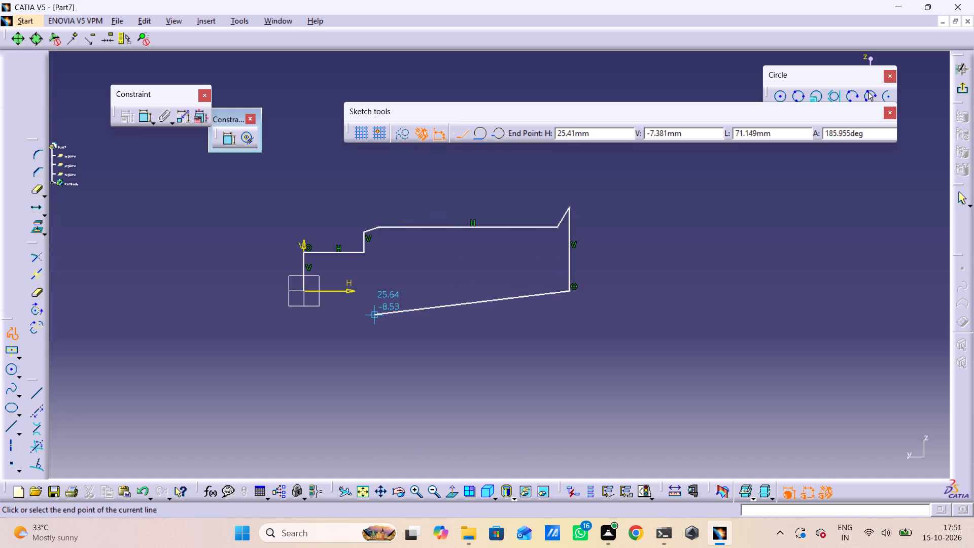
left_click(304, 291)
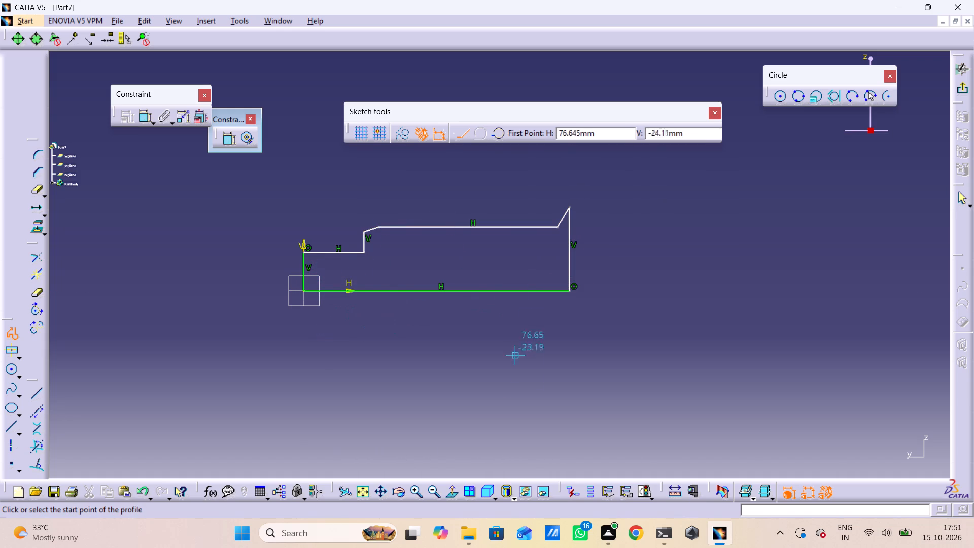
key("Escape")
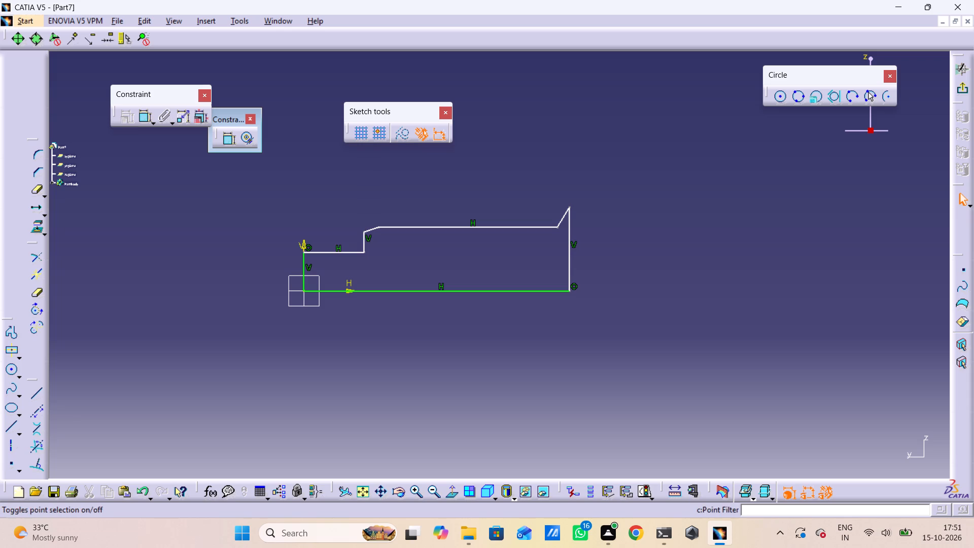
Dimension the vertical line on the V axis and set its length to 7.5 mm.
double_click(151, 120)
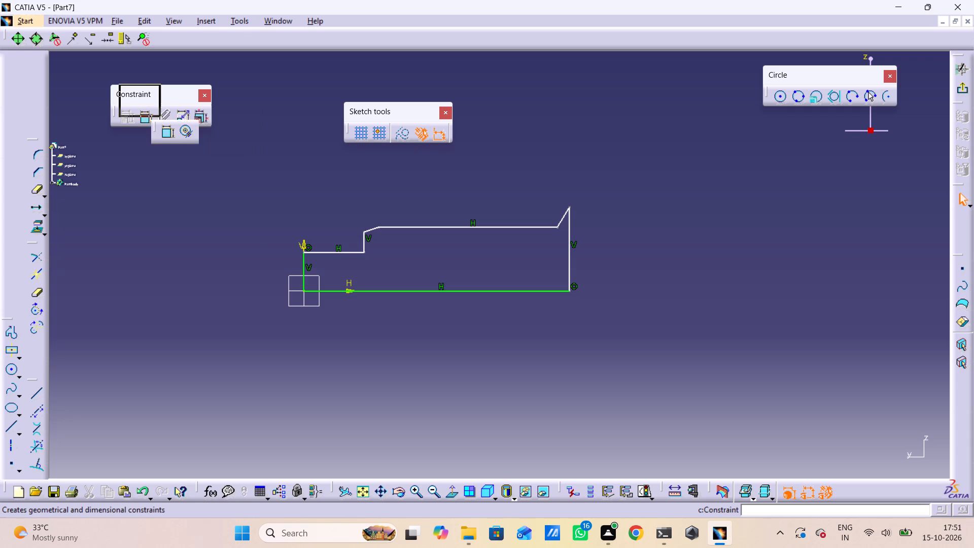
double_click(165, 124)
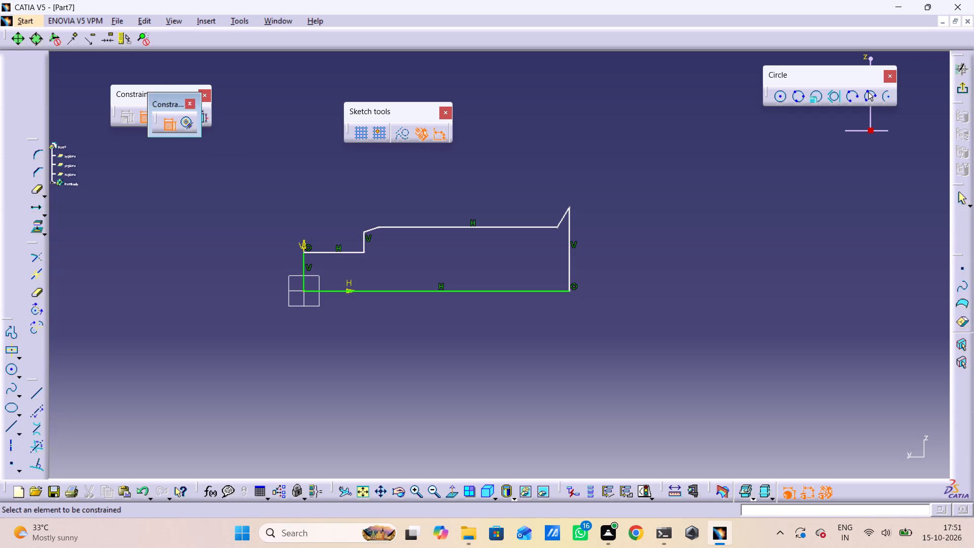
left_click(303, 278)
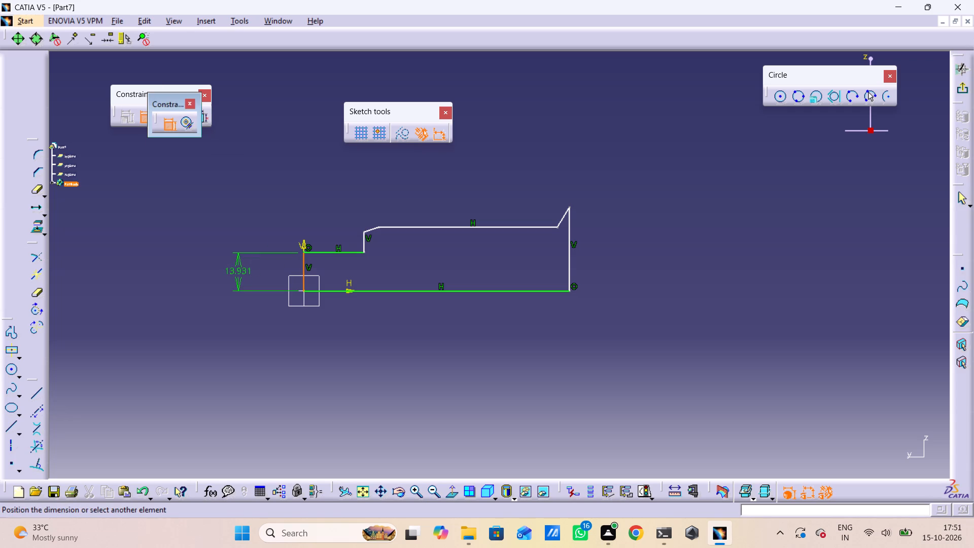
left_click(232, 274)
left_click(232, 270)
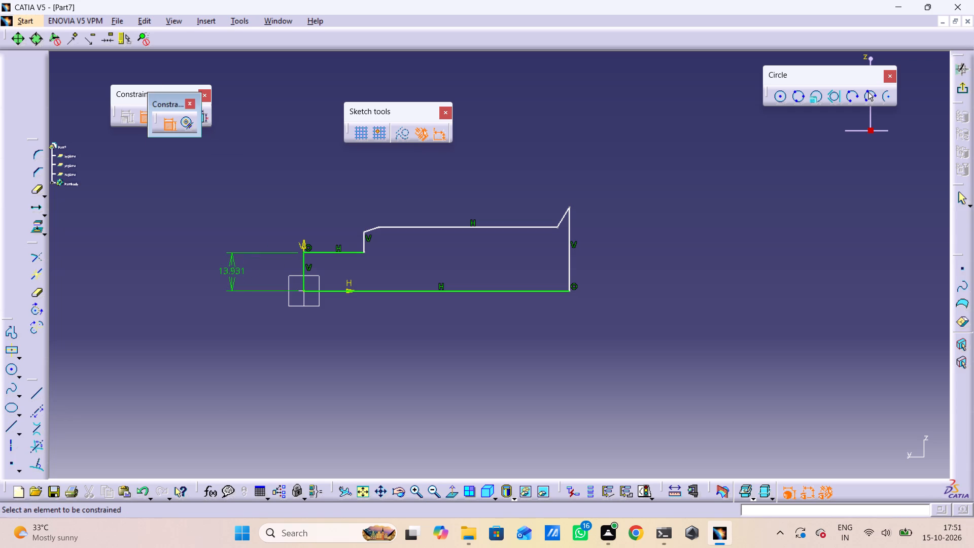
double_click(233, 270)
type("7.5")
key("Return")
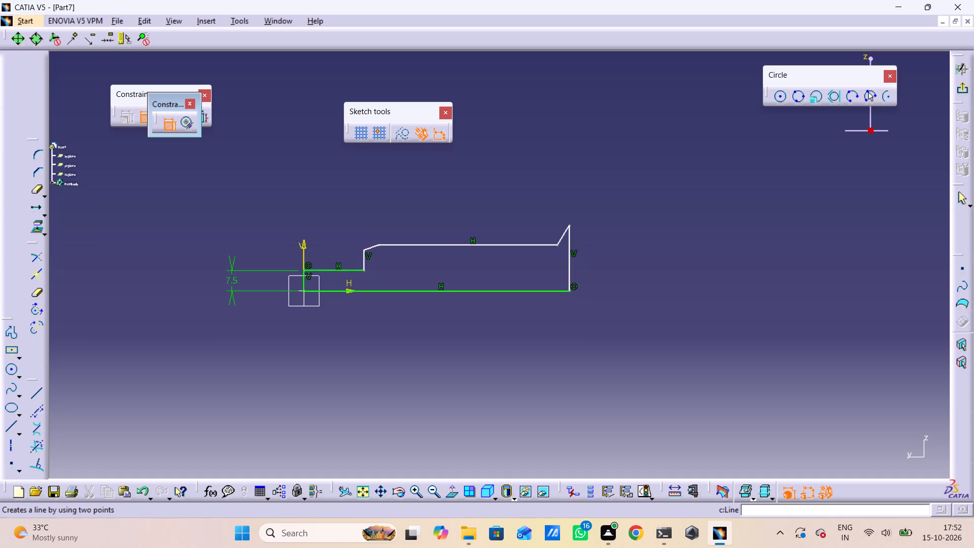
Sketch a strip about 5.5 mm wide against the profile's far end, rising about 6 mm above its peak, with a sloped top and its base on the H axis.
double_click(10, 335)
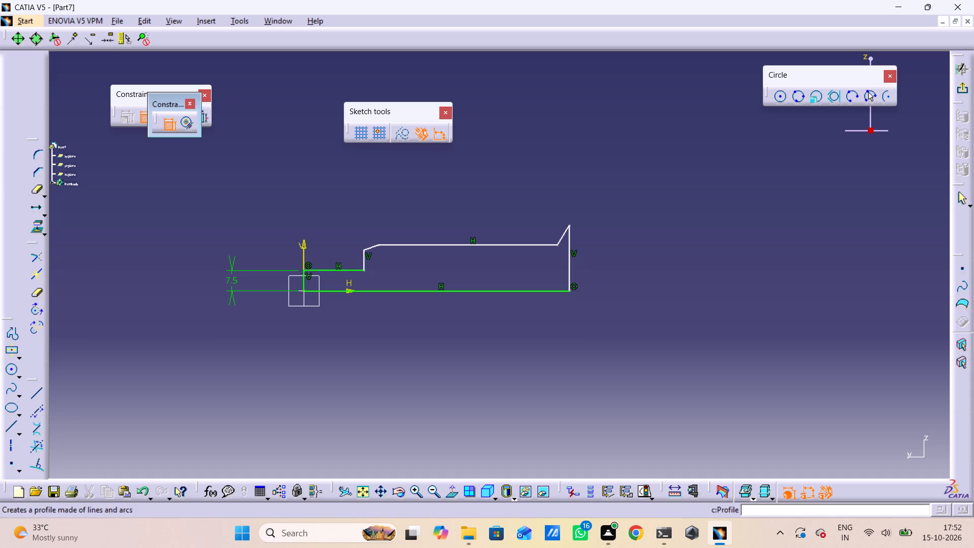
left_click(570, 227)
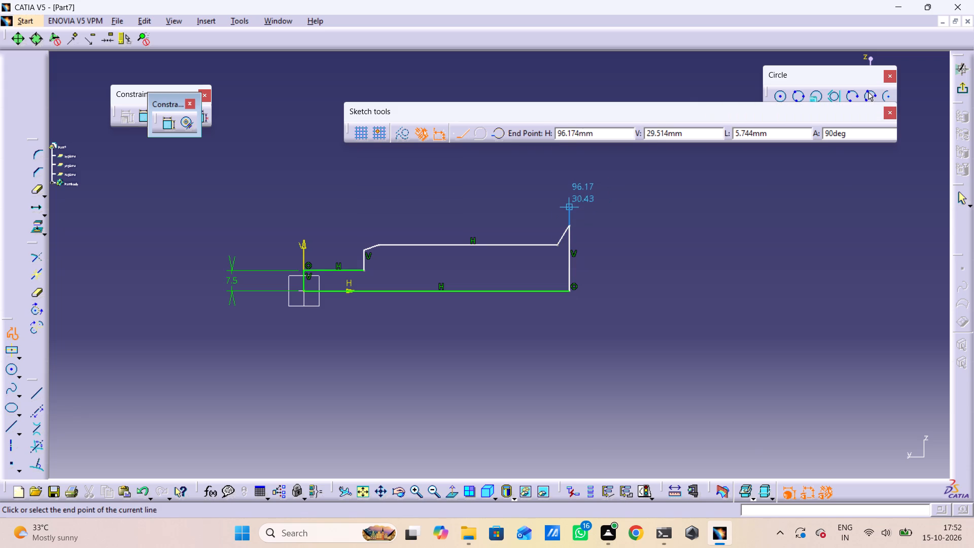
left_click(568, 211)
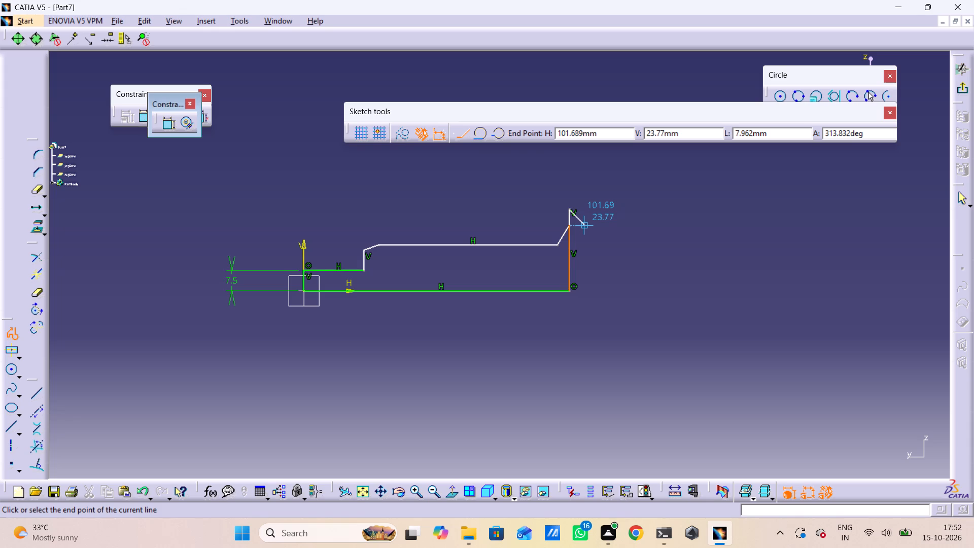
left_click(584, 222)
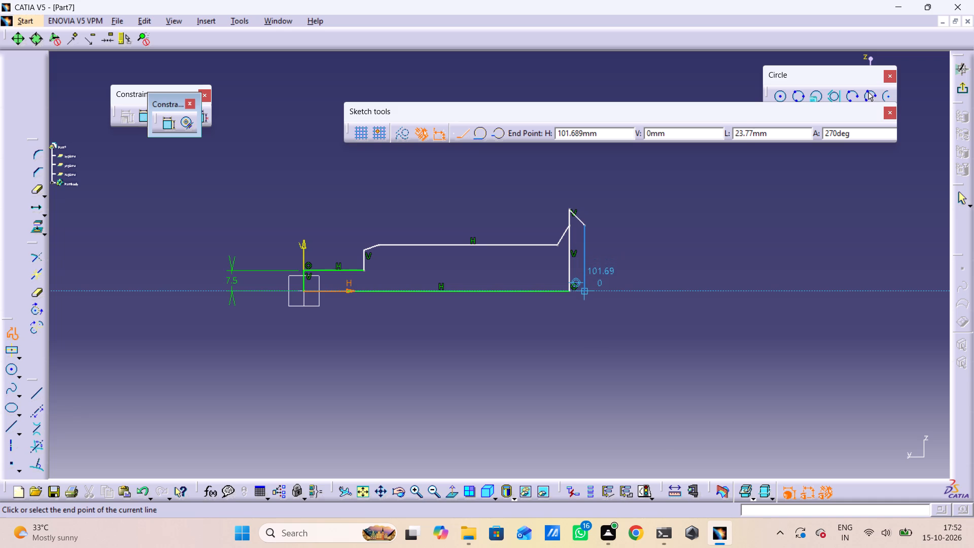
left_click(585, 292)
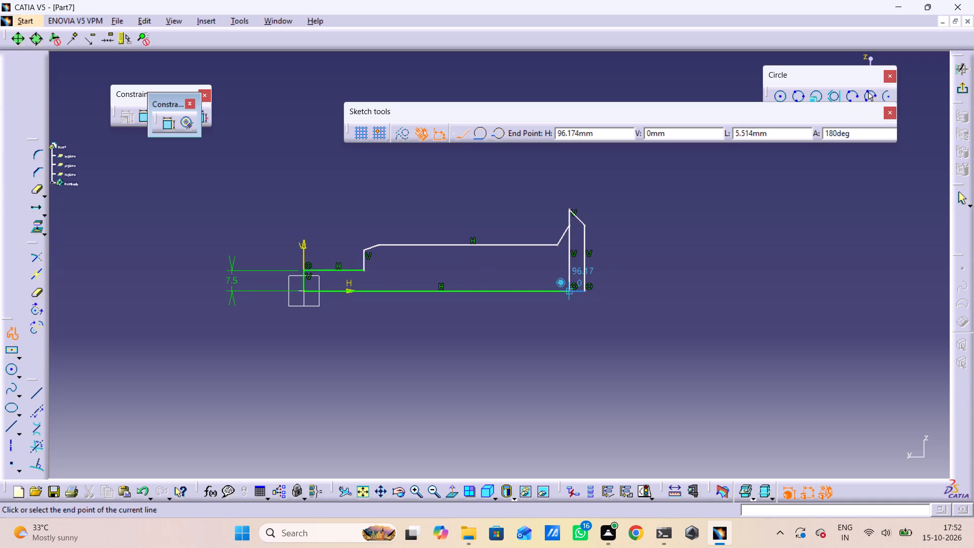
left_click(569, 292)
key("Escape")
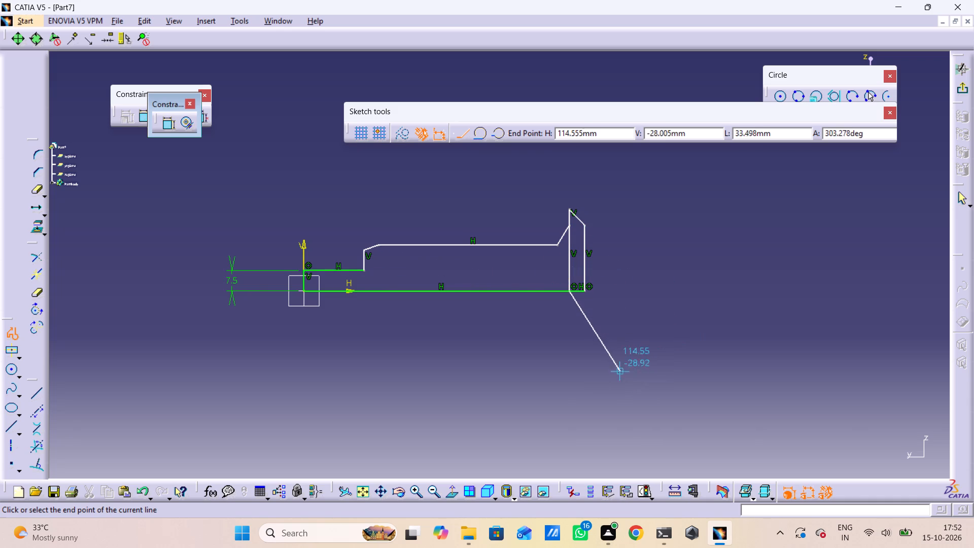
key("Escape")
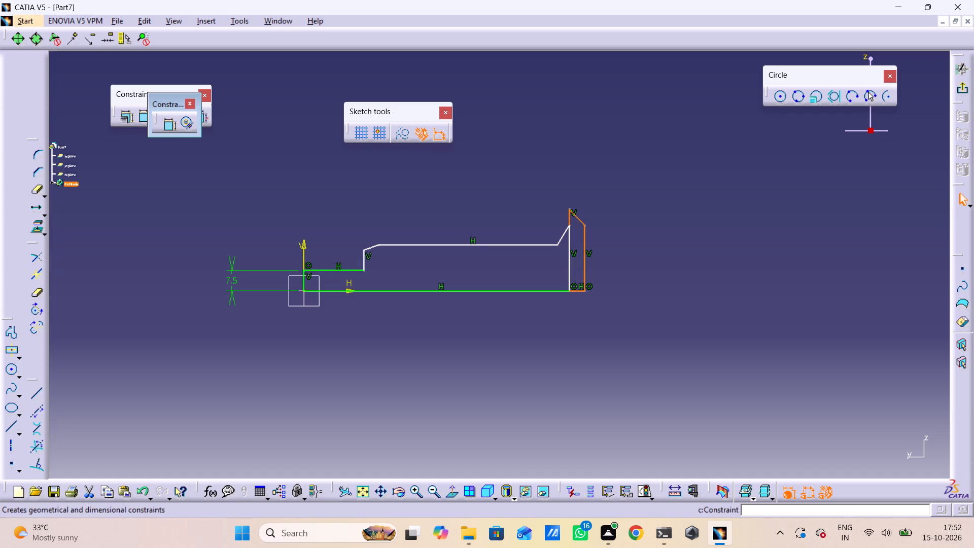
Dimension the length of the short horizontal line that starts on the V axis, placing the dimension above it.
left_click_drag(174, 101, 311, 125)
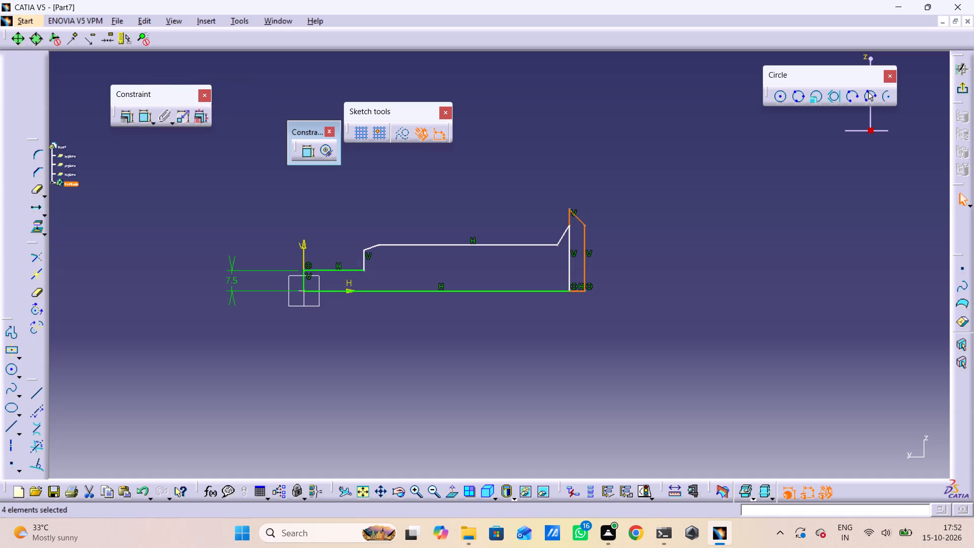
left_click(143, 114)
double_click(143, 114)
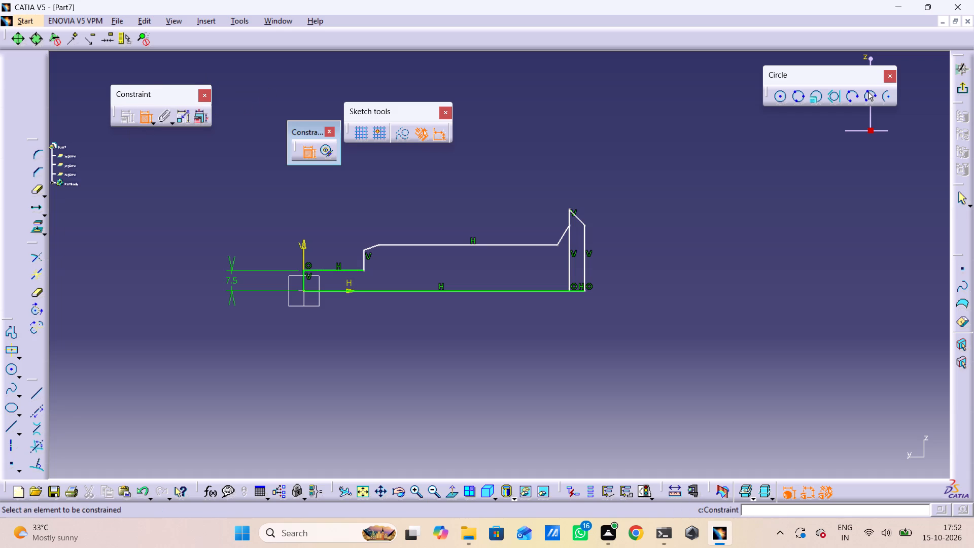
left_click(346, 269)
left_click(345, 224)
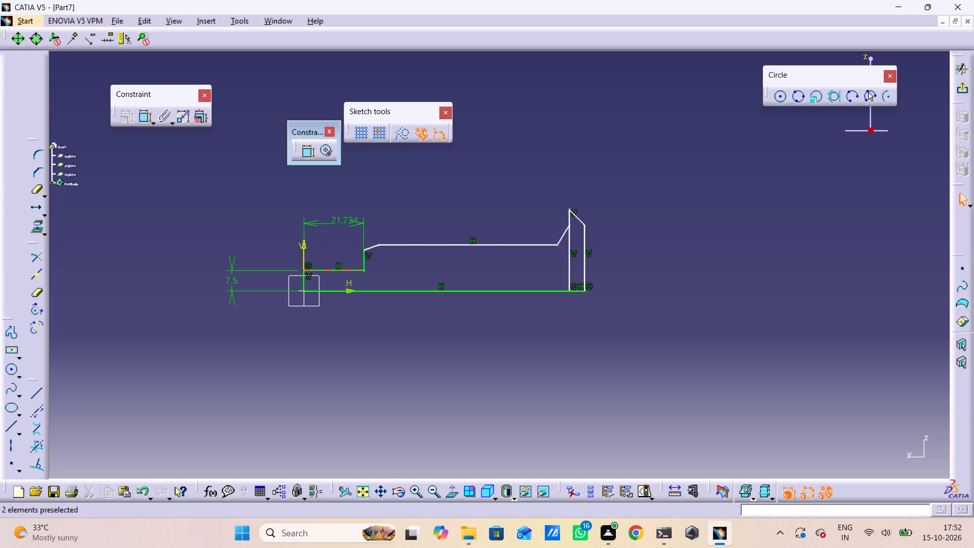
Add an angle constraint between the short sloped line and the adjacent short vertical line, placing its dimension clear of the profile.
left_click(369, 250, "ctrl")
left_click(364, 259, "ctrl")
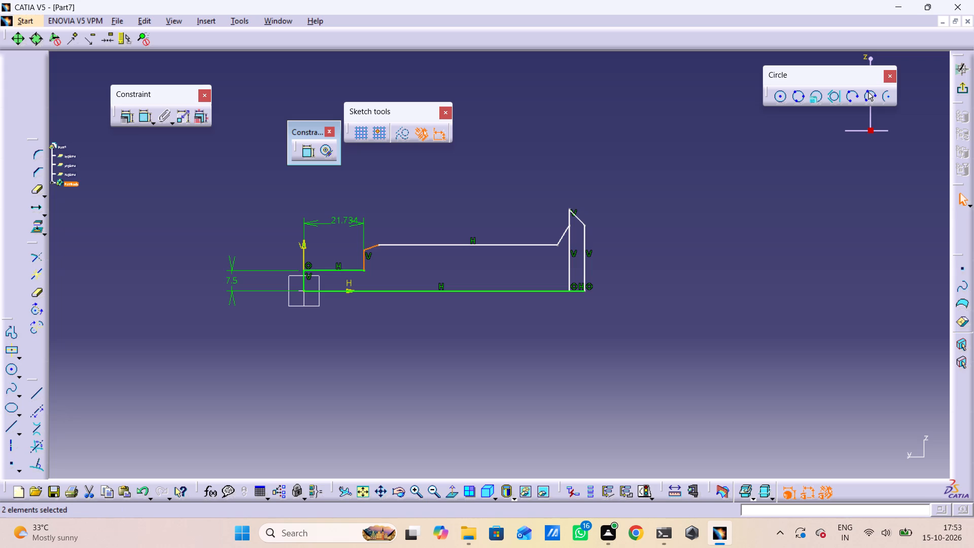
left_click(129, 115, "ctrl")
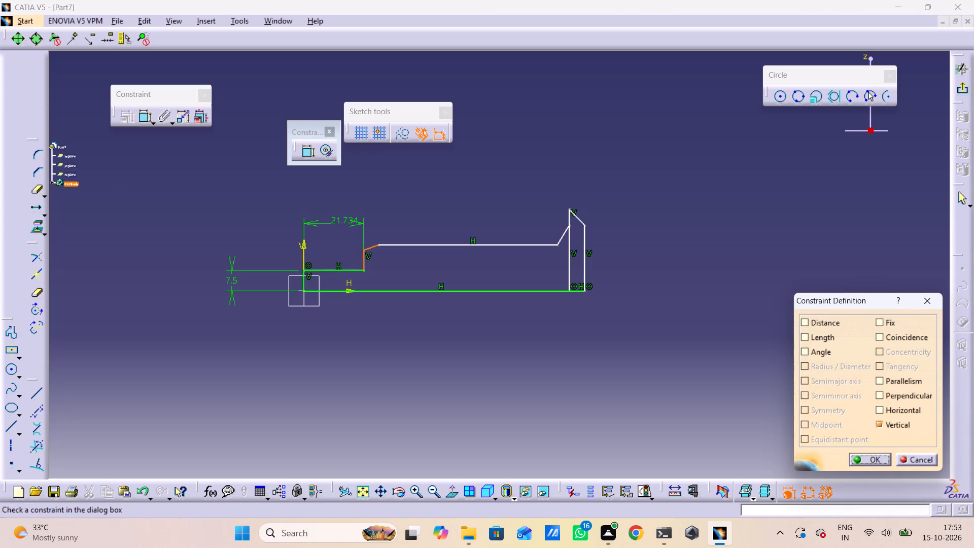
left_click(804, 347)
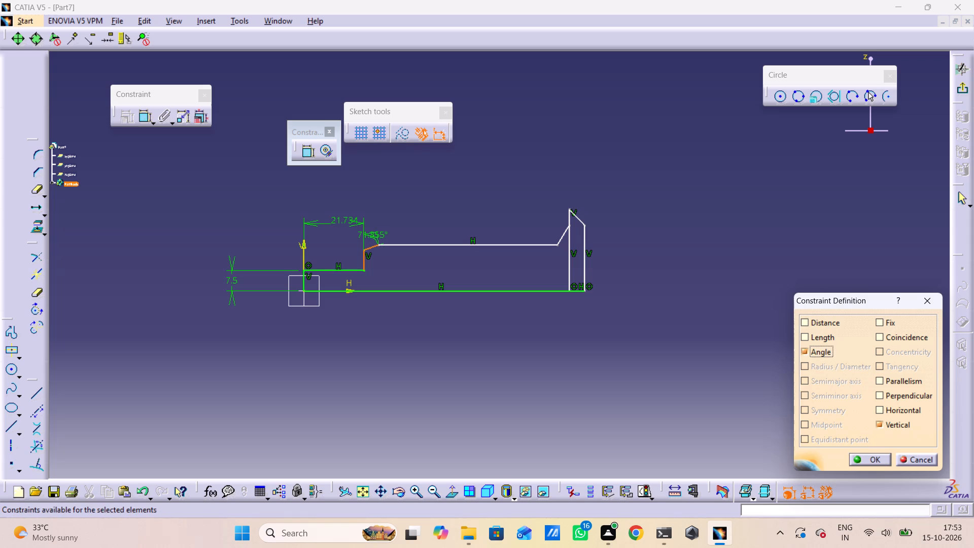
left_click(875, 459)
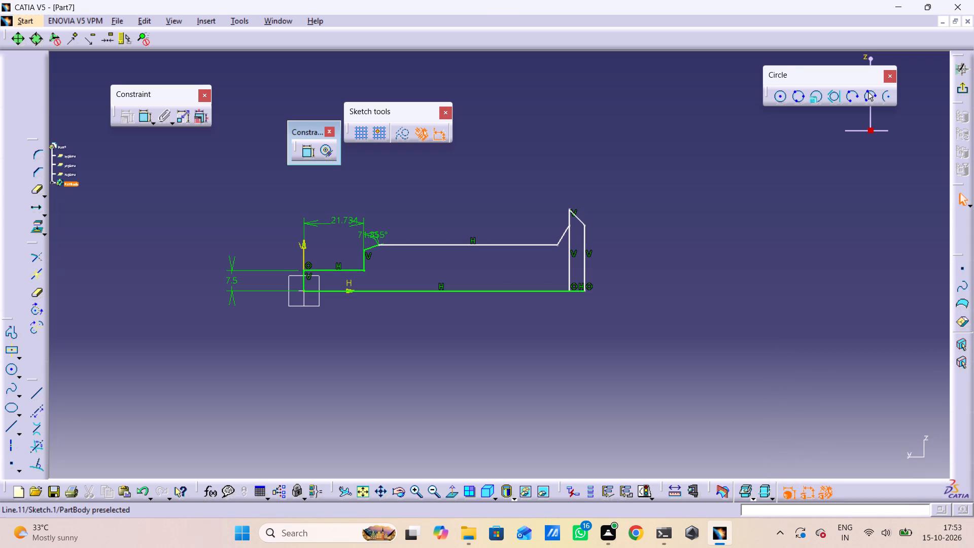
left_click_drag(378, 233, 403, 221, "ctrl")
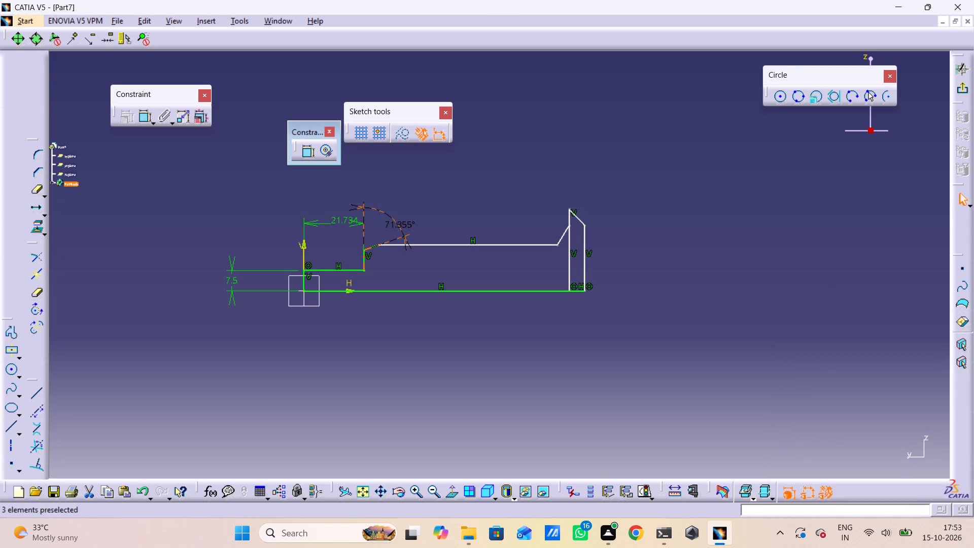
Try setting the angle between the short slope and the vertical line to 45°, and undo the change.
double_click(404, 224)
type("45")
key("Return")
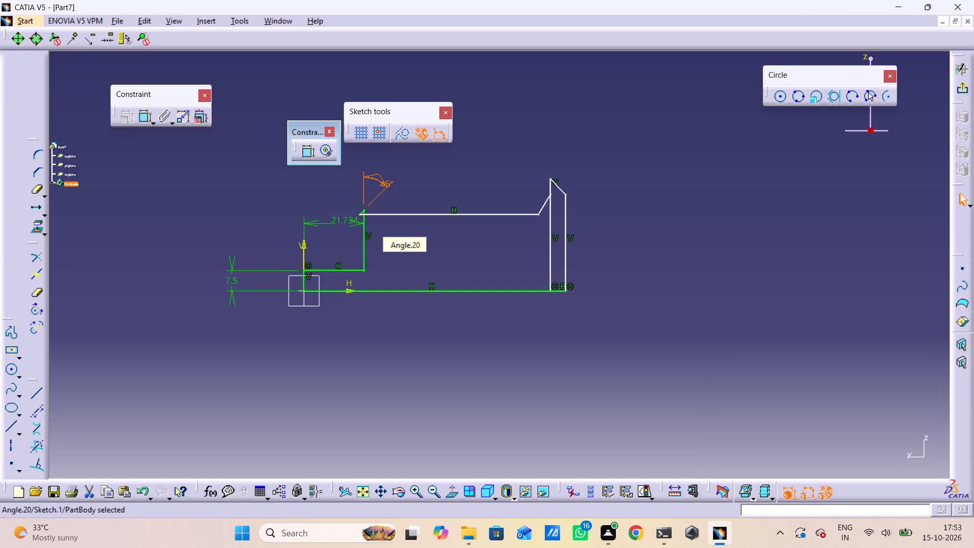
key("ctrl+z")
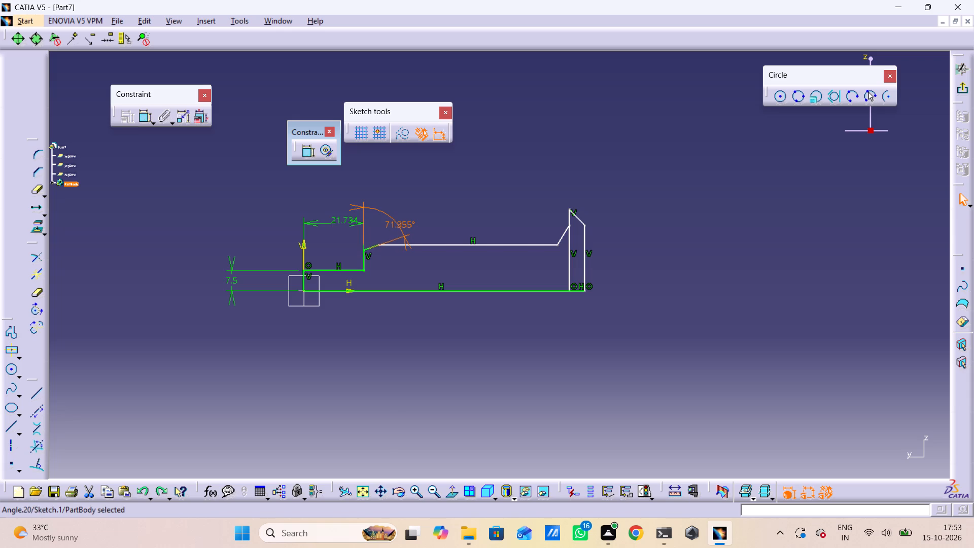
Set the angle between the short sloped line and the vertical line to 45°.
double_click(394, 222)
key("1")
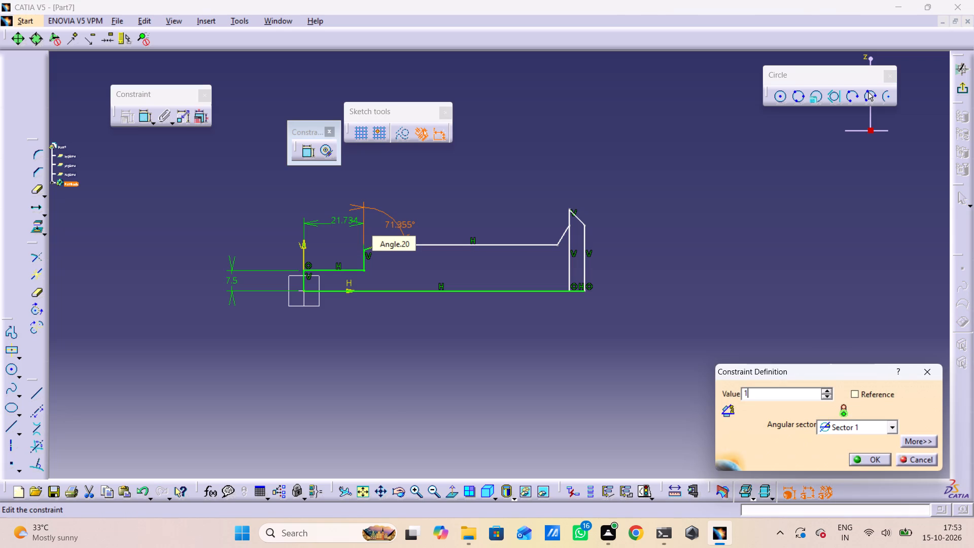
key("BackSpace")
type("45")
key("Return")
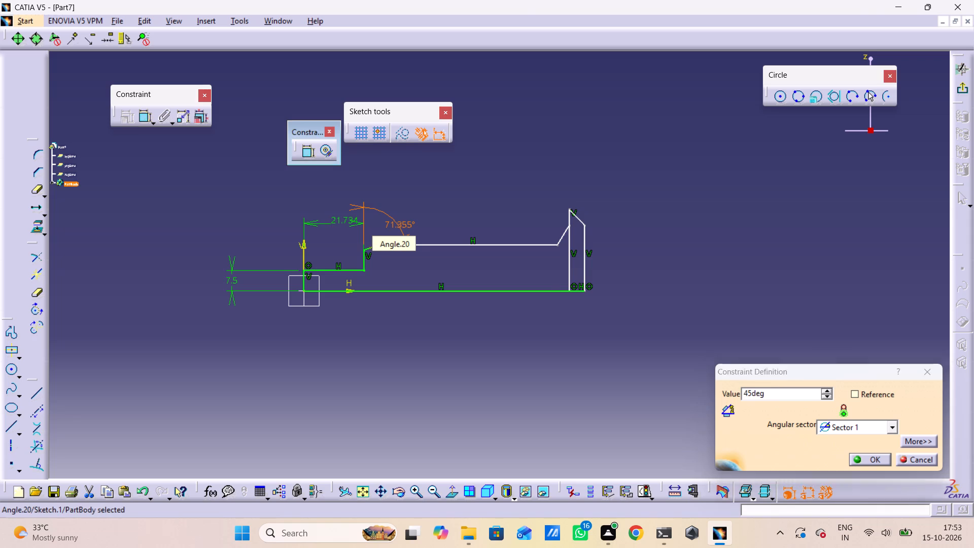
Set the length of the short horizontal line starting on the V axis to 25 mm.
double_click(340, 218)
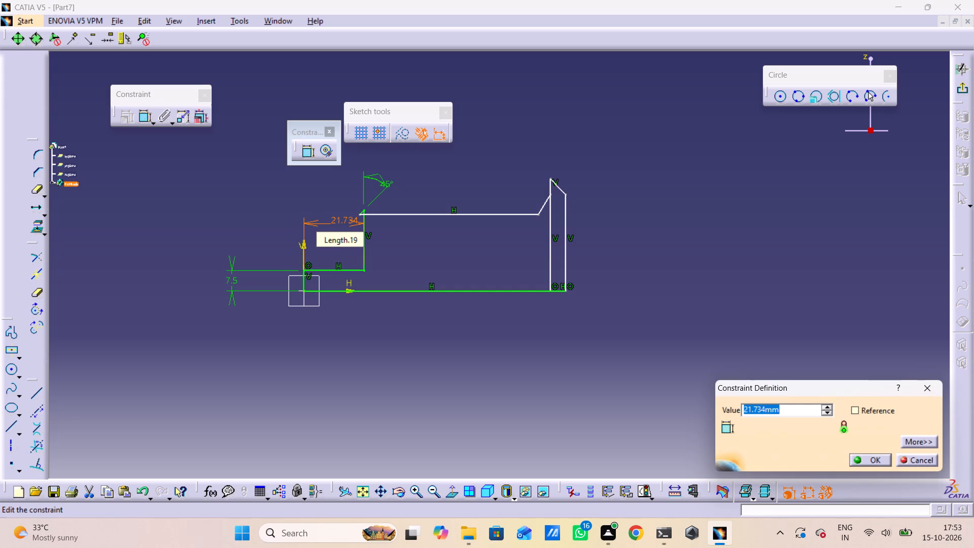
type("25")
key("Return")
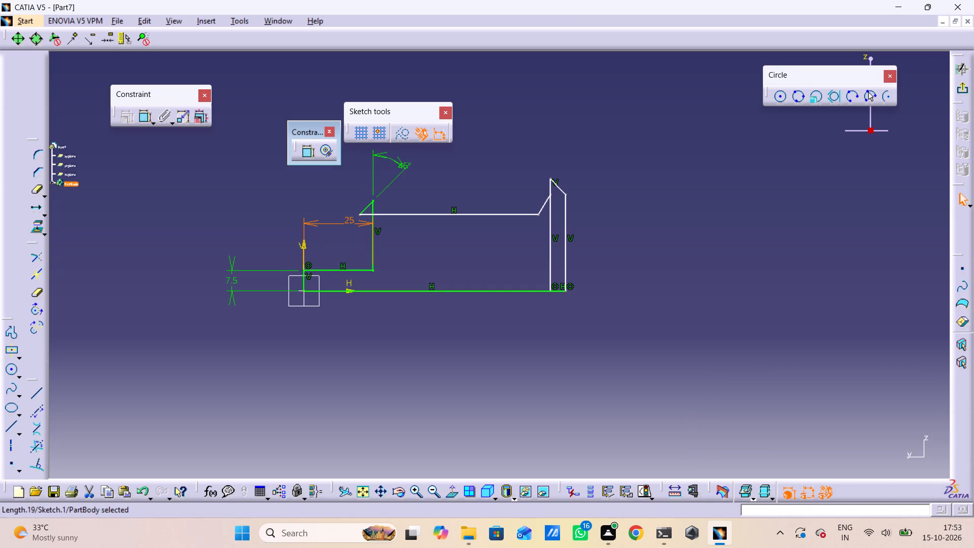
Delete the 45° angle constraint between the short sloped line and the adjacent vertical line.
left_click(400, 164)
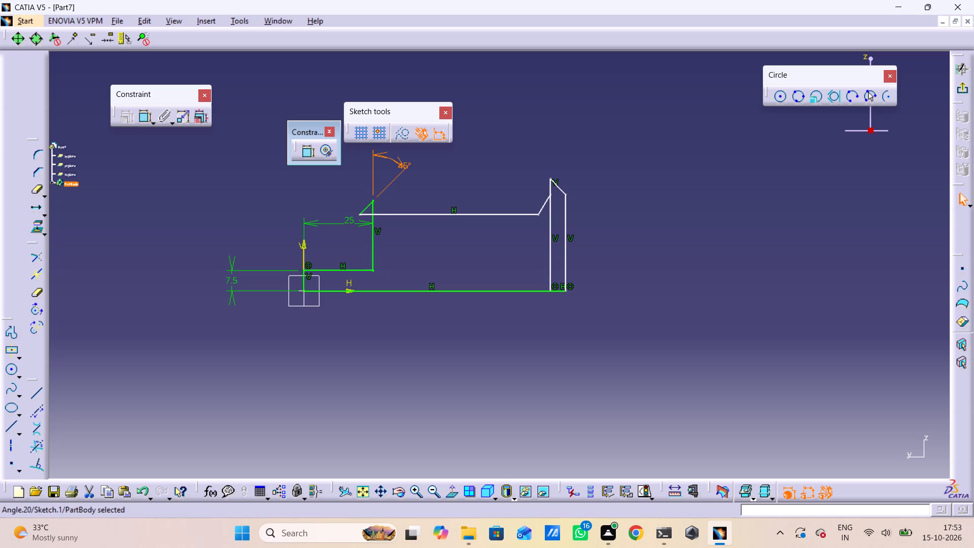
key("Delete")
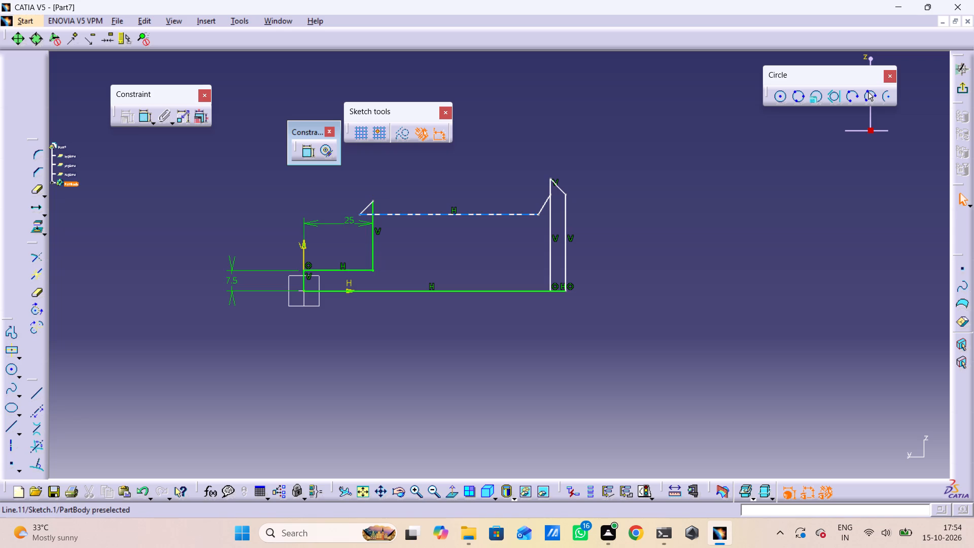
Undo the angle constraint deletion together with the preceding 25 mm length and 45° angle changes.
key("ctrl+z")
key("ctrl+z")
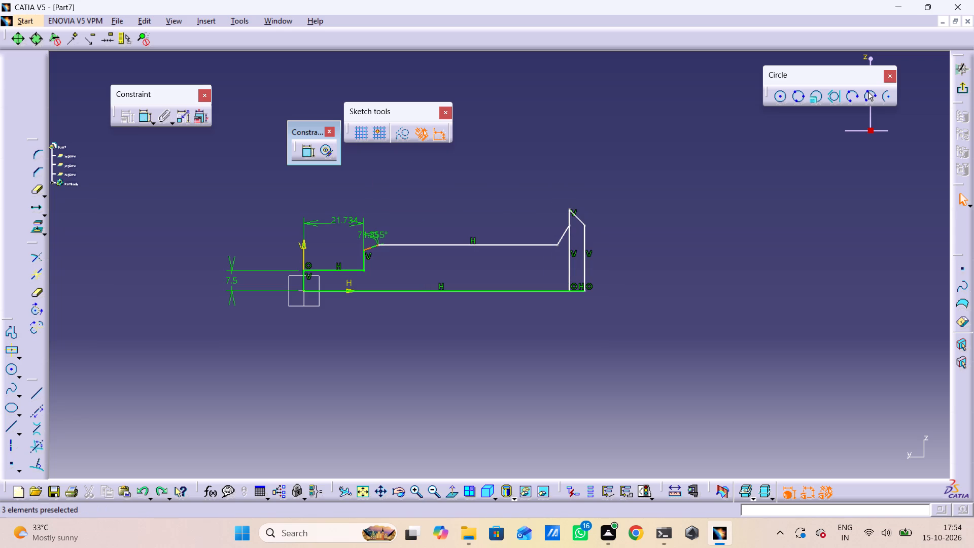
Replace the angle constraint between the short sloped line and the adjacent vertical line with a new one placed above the slope.
left_click(375, 232)
key("Delete")
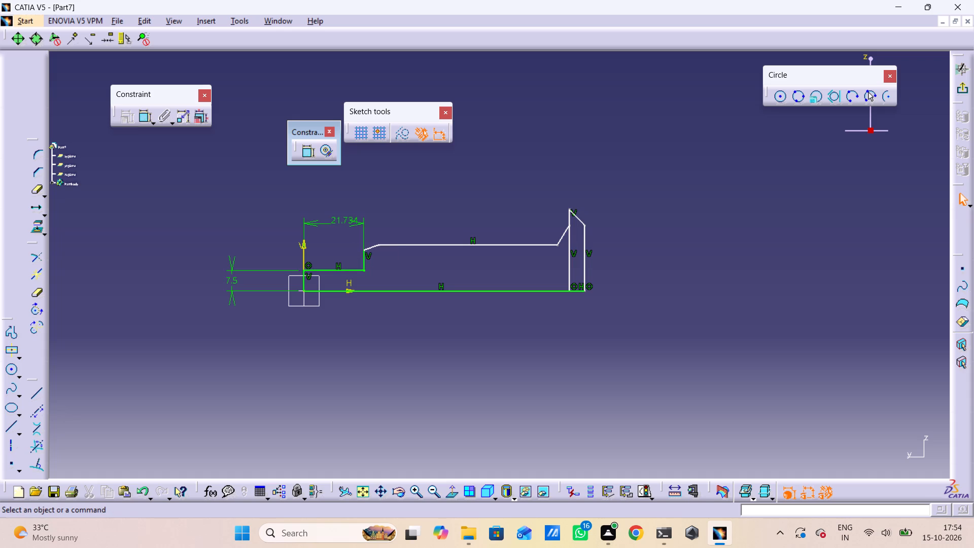
double_click(144, 119)
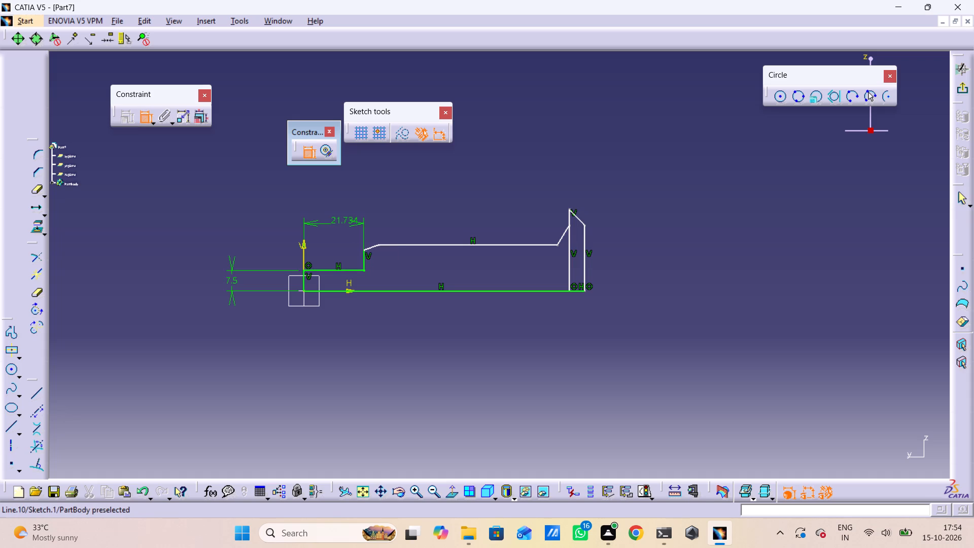
left_click(366, 258)
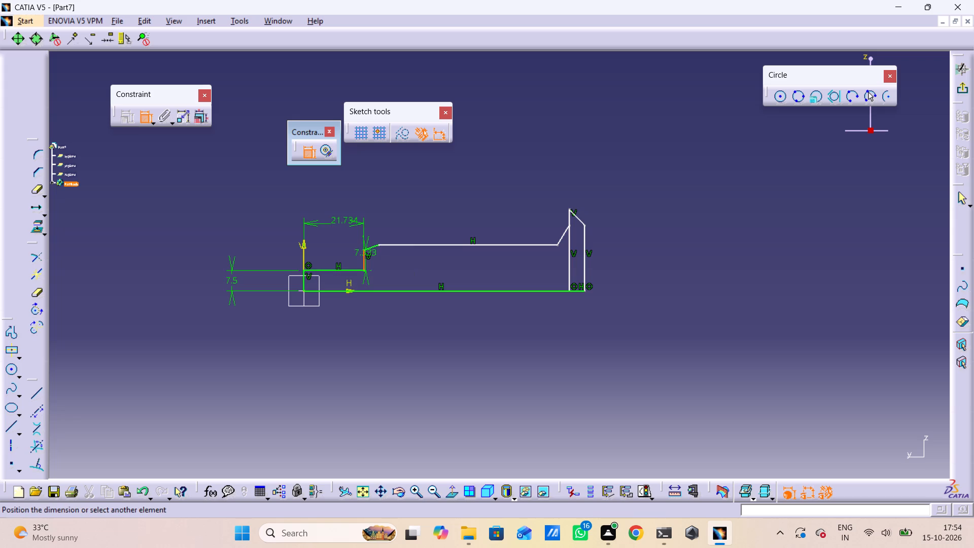
left_click(370, 247)
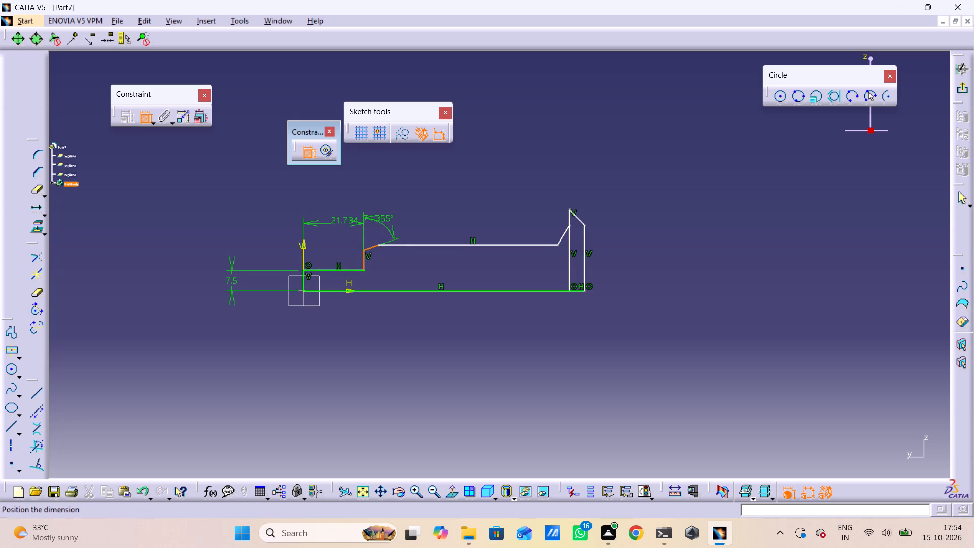
left_click(382, 218)
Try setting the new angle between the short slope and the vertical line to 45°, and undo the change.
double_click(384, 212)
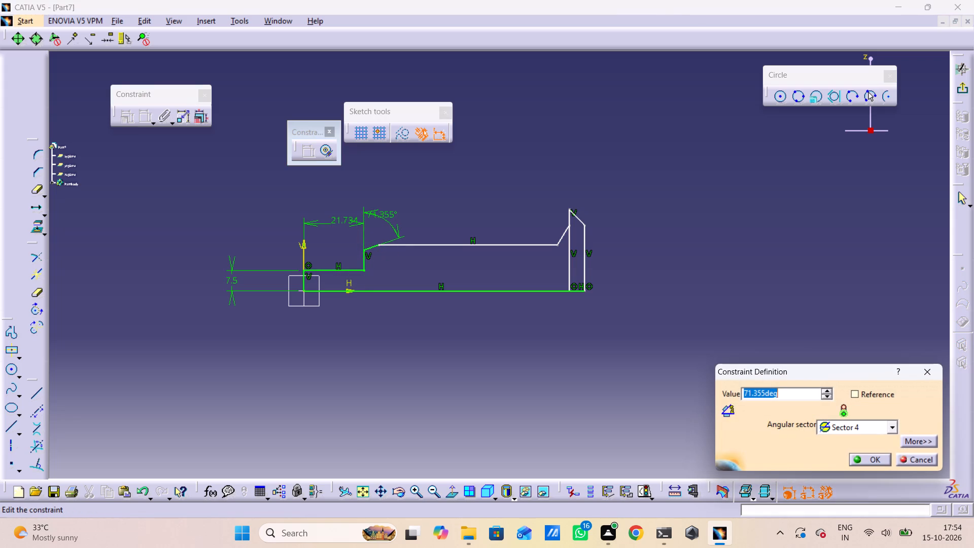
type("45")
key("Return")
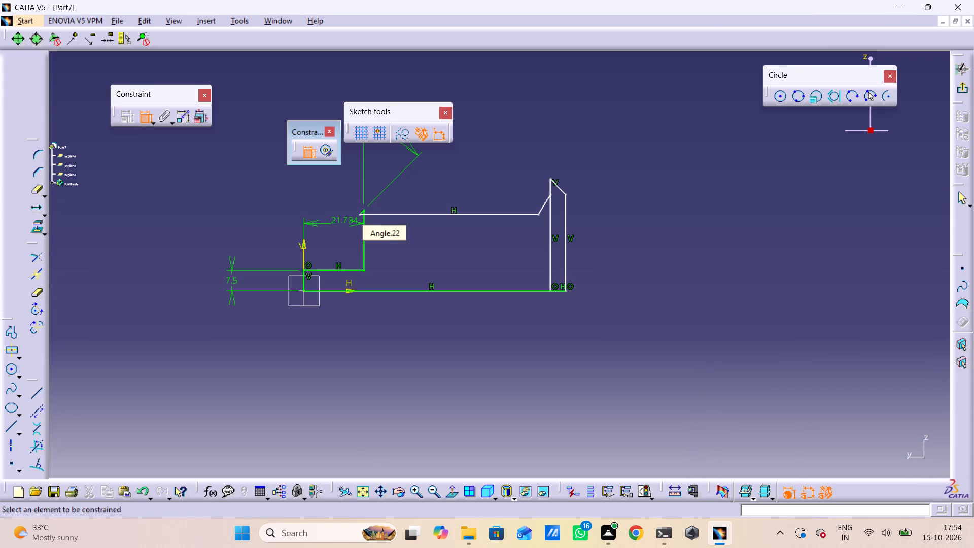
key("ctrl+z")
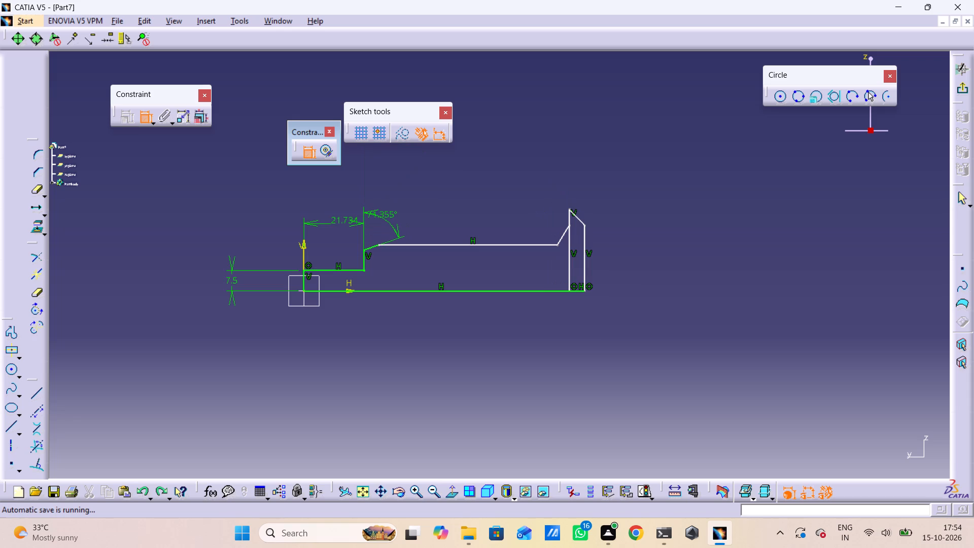
Move the short slope's angle dimension farther out from the profile.
left_click_drag(391, 223, 428, 217)
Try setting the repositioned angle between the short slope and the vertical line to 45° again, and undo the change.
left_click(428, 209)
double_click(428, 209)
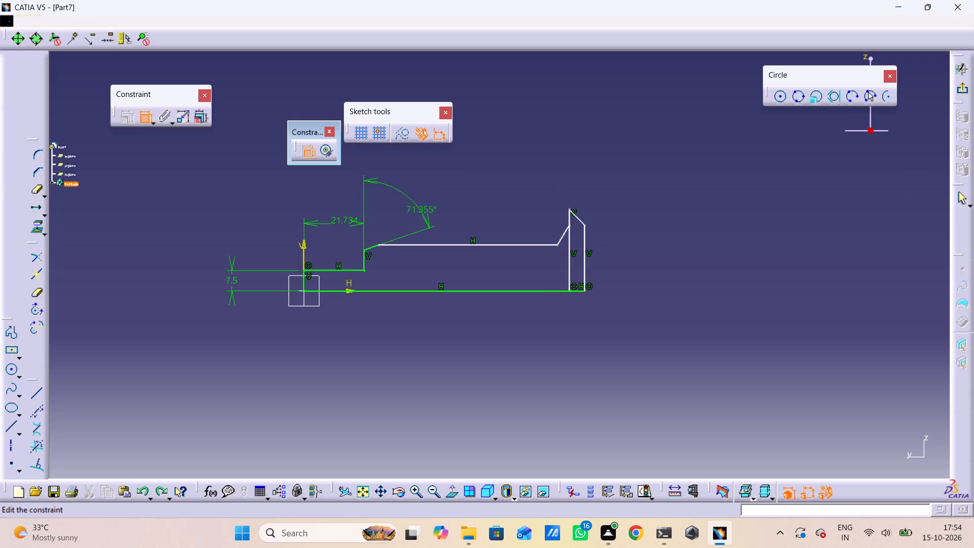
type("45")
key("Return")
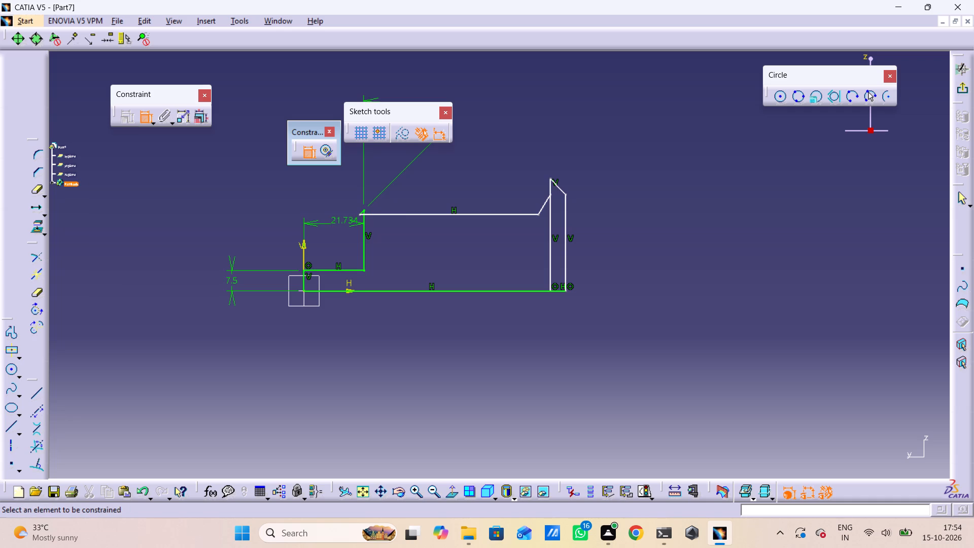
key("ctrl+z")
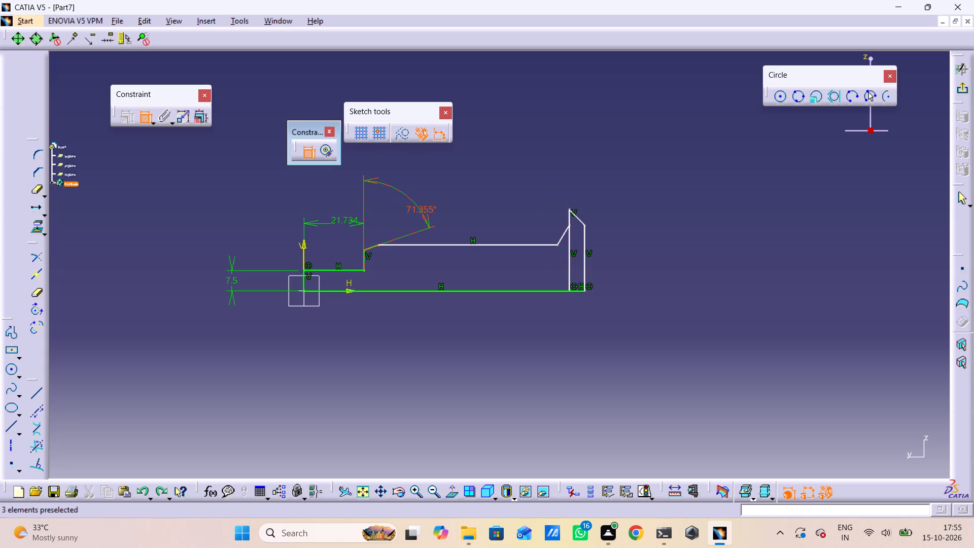
Dimension the bottom horizontal line from the origin to the inner vertical line, place it below the profile, and set it to 160 mm.
left_click(435, 291)
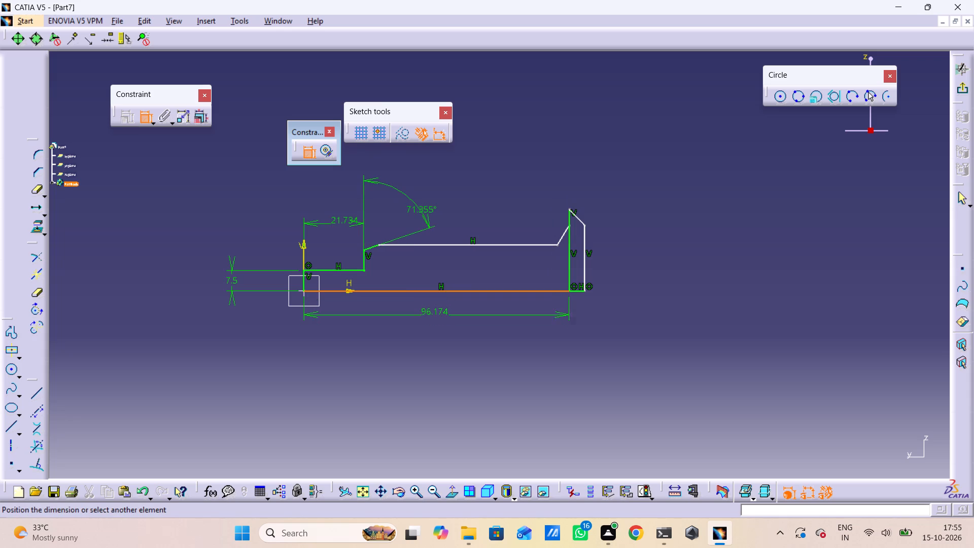
left_click(435, 327)
double_click(431, 314)
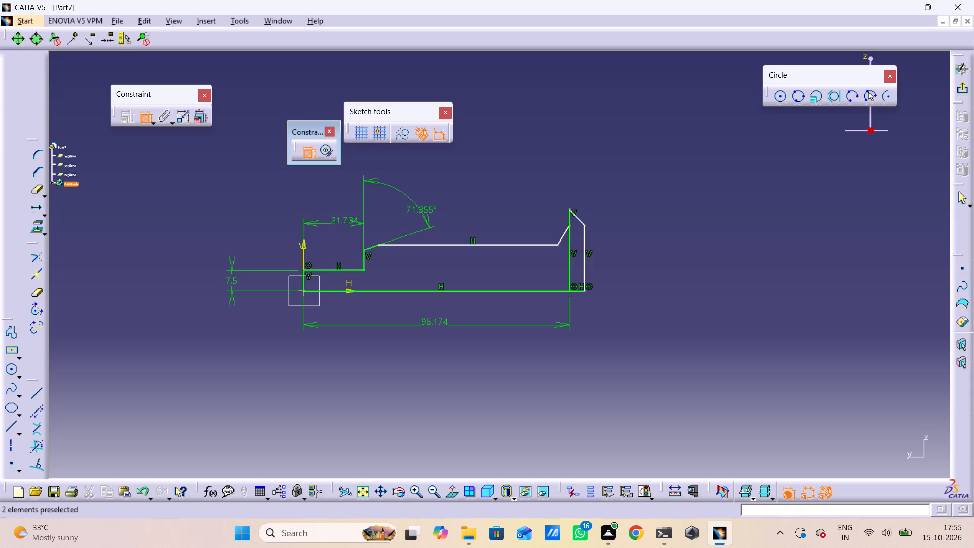
double_click(429, 322)
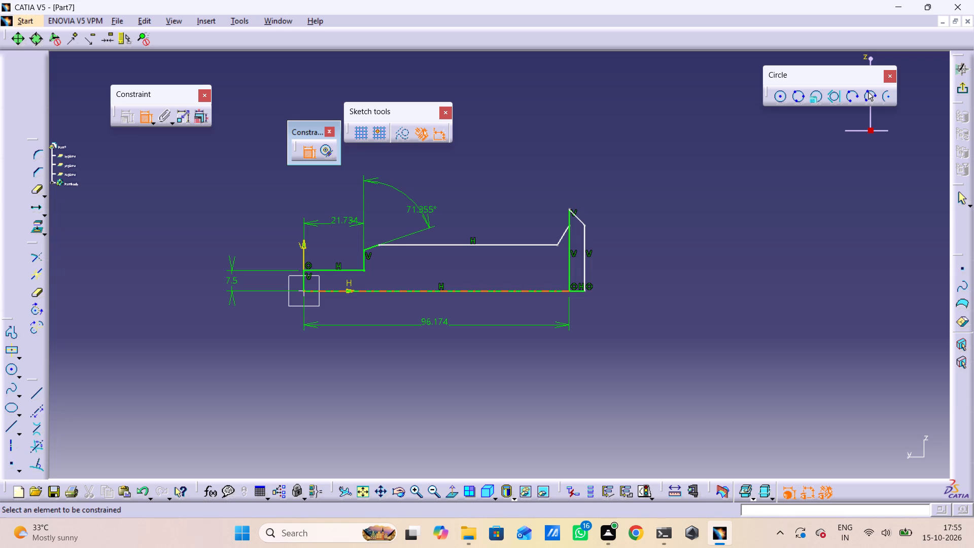
type("160")
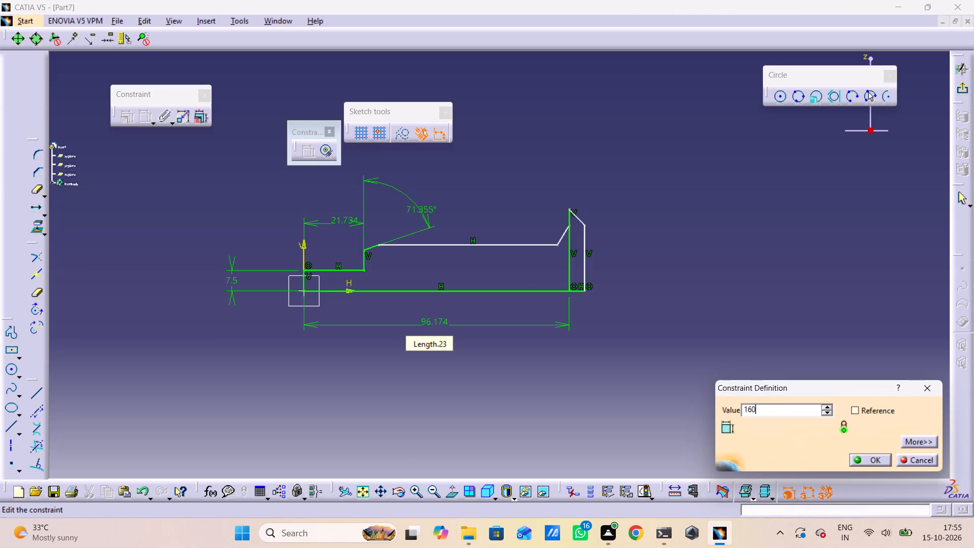
key("Return")
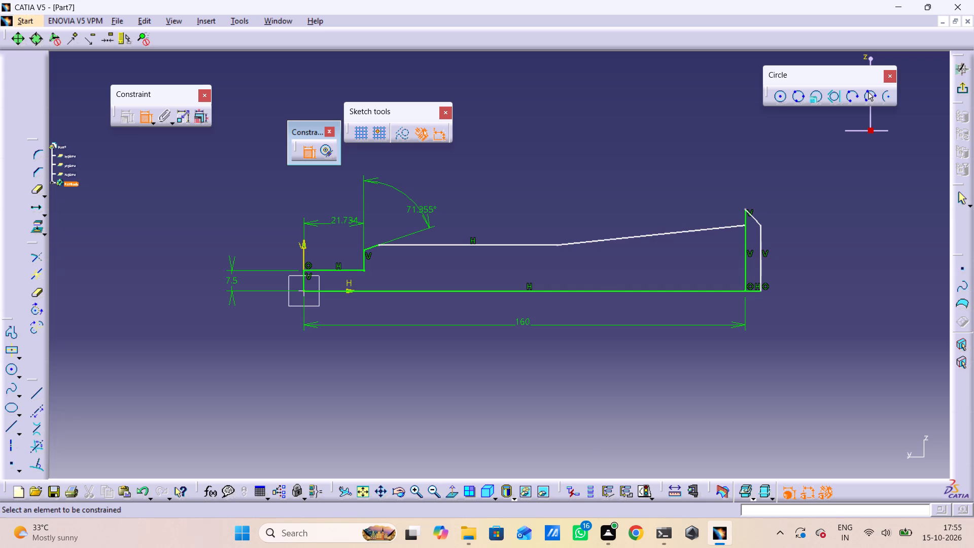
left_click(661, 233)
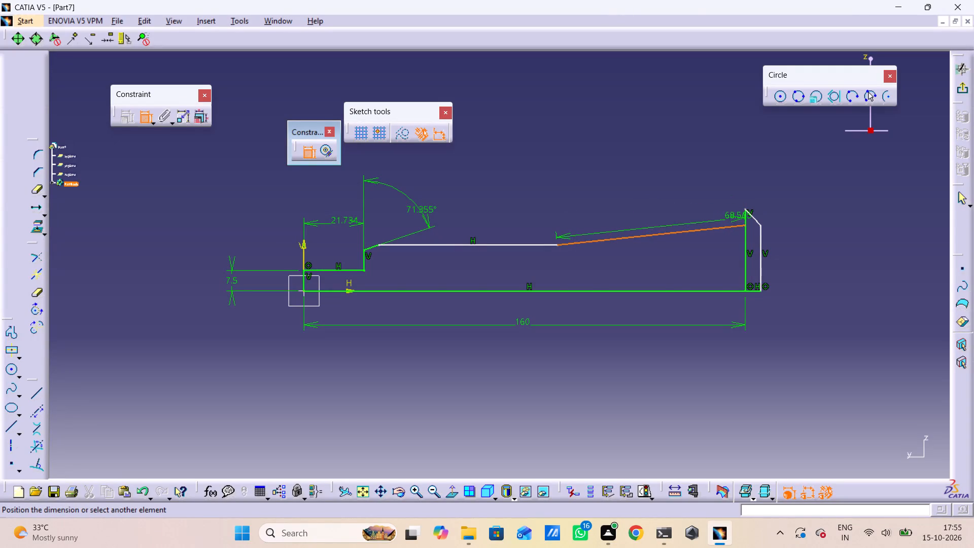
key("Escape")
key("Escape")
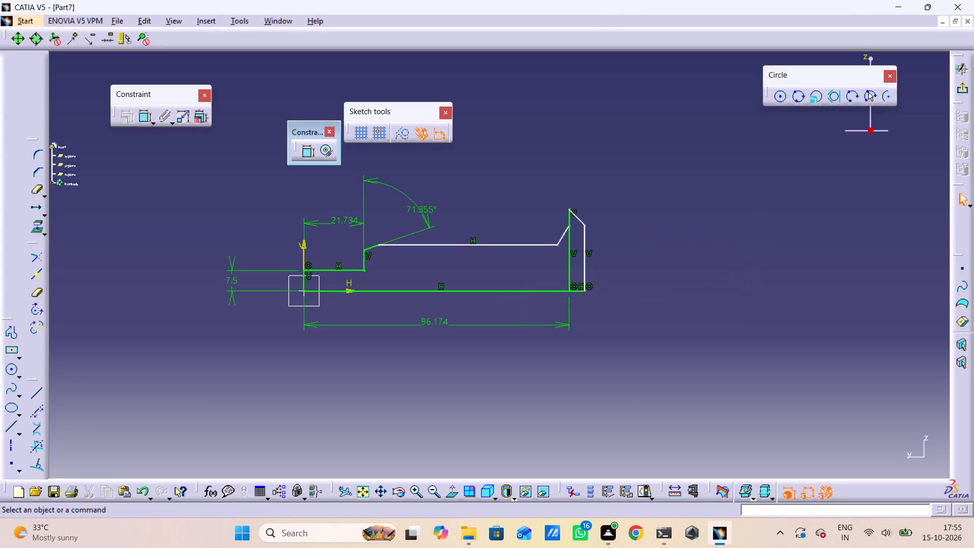
Set the length of the bottom horizontal line from the origin to the inner vertical line to 160 mm again.
double_click(442, 321)
type("160")
key("Return")
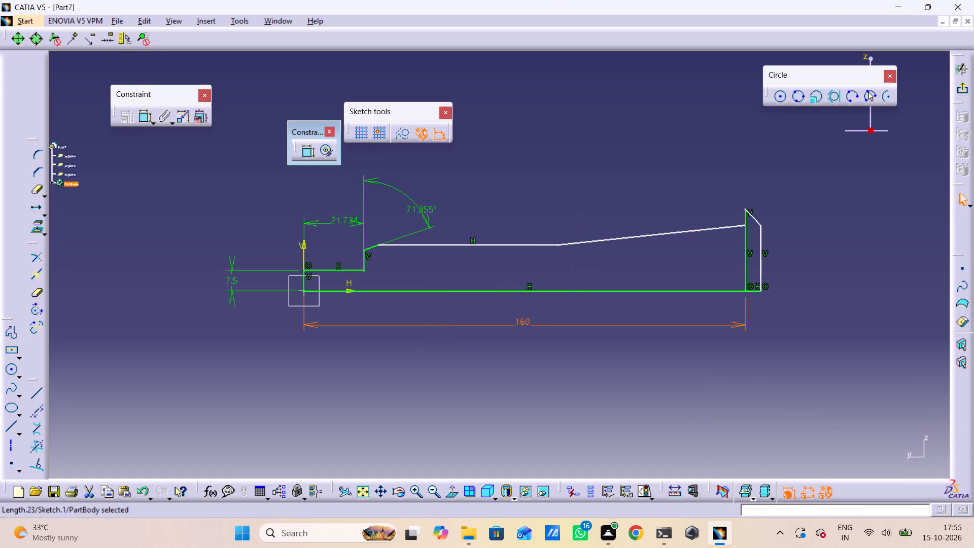
Dimension the sloped line between the long upper horizontal line and the inner vertical line, and set its length to 10 mm.
left_click(691, 227, "ctrl")
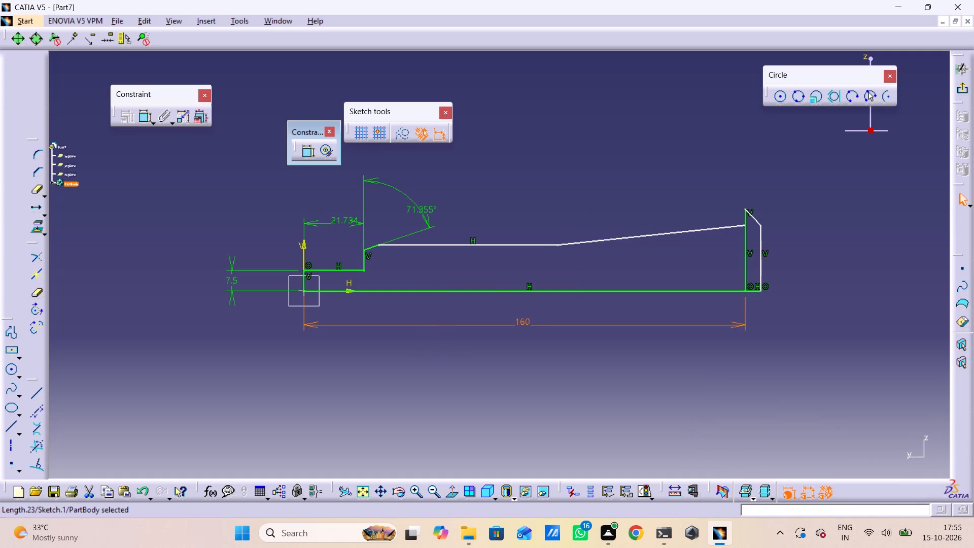
left_click(702, 227, "ctrl")
left_click(707, 229, "ctrl")
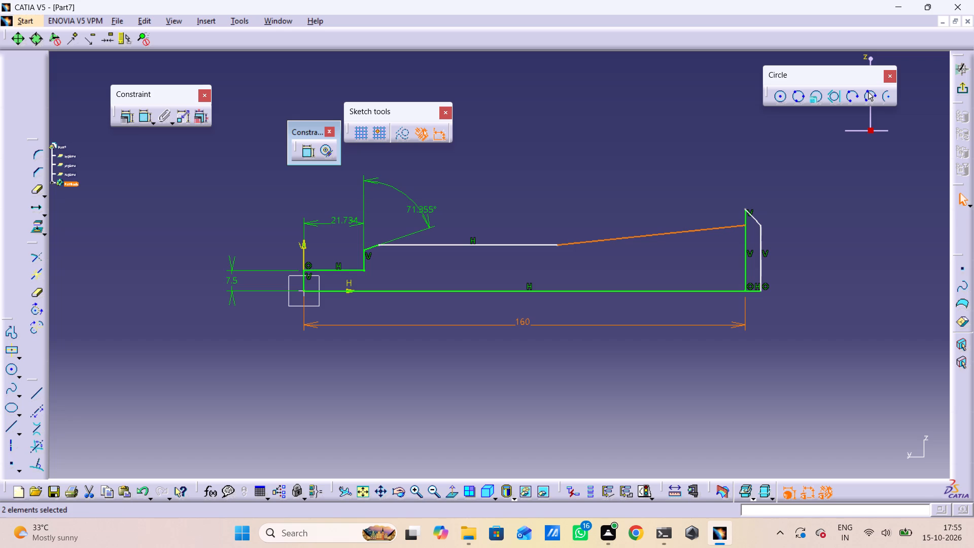
left_click(147, 116)
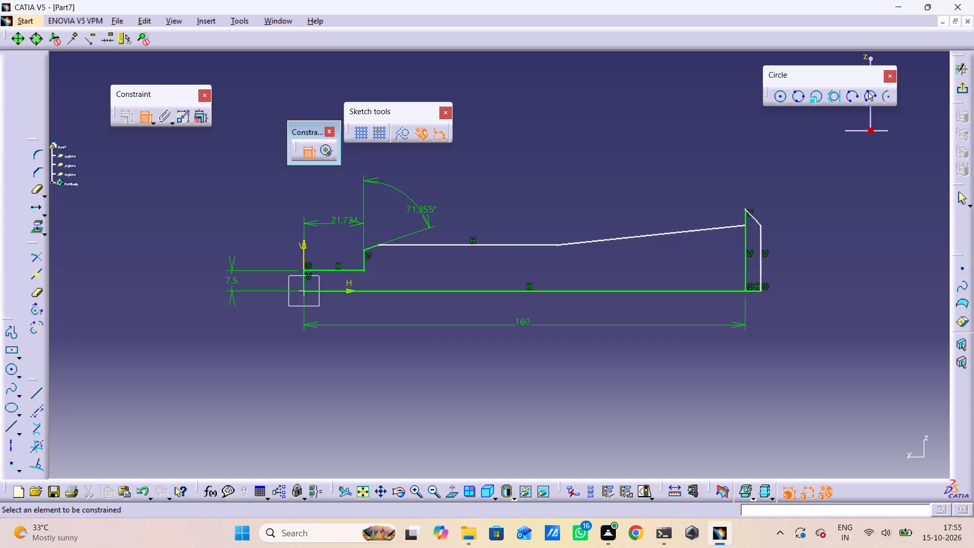
left_click(616, 241)
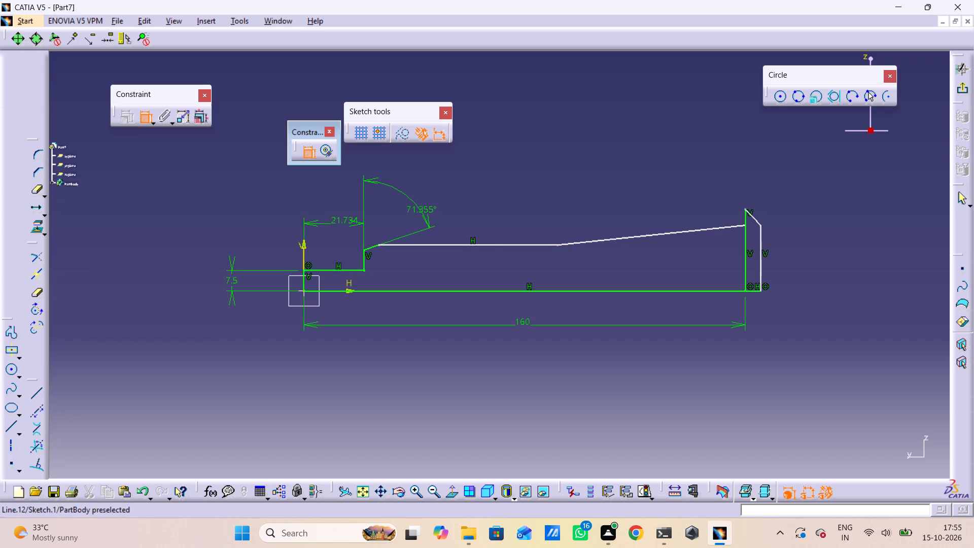
left_click(583, 240)
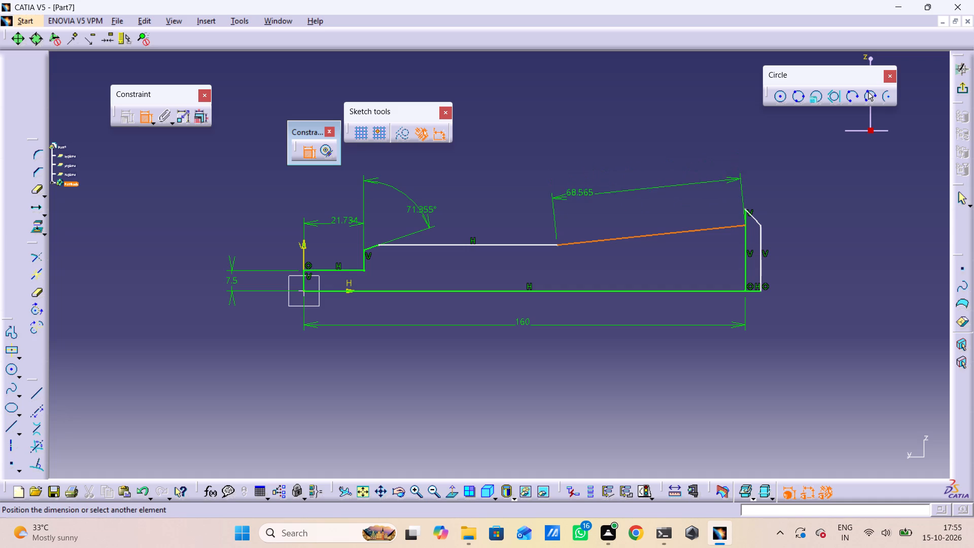
left_click(580, 195)
double_click(576, 190)
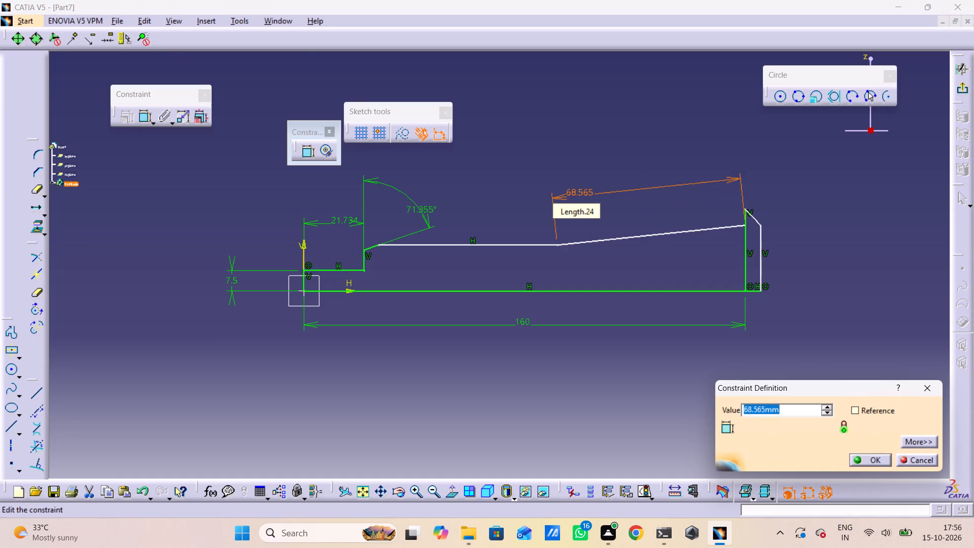
type("10")
key("Return")
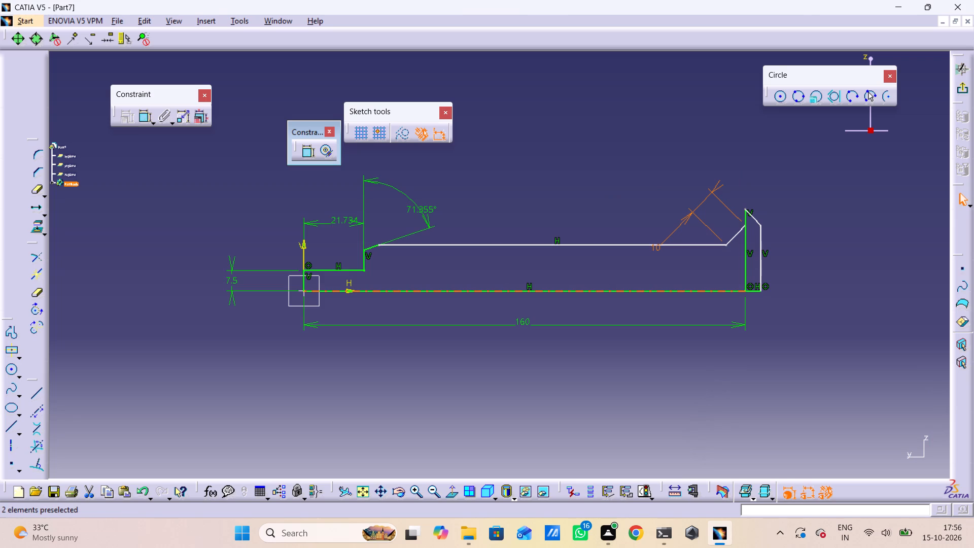
Delete the long inner vertical line between the base line and the upper end of the 10 mm slope.
left_click(745, 272)
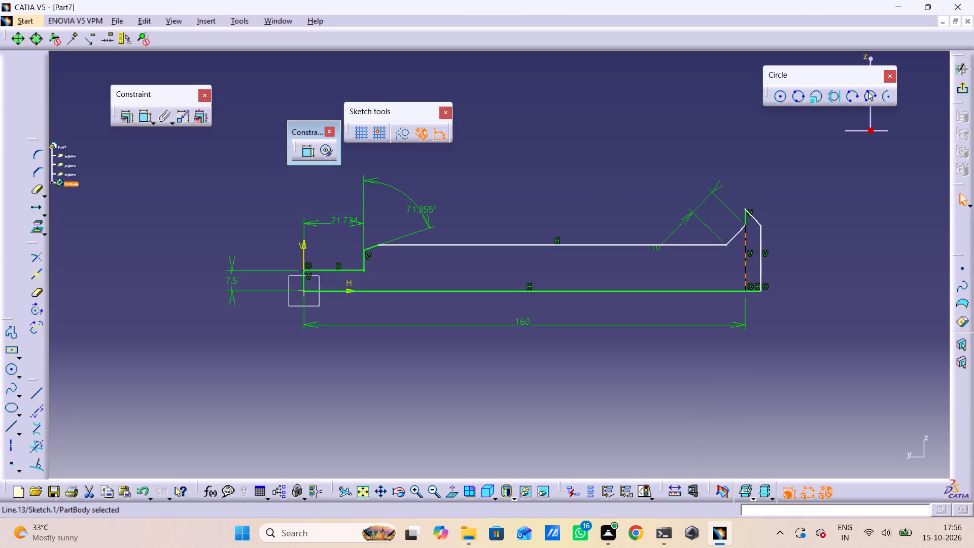
key("Delete")
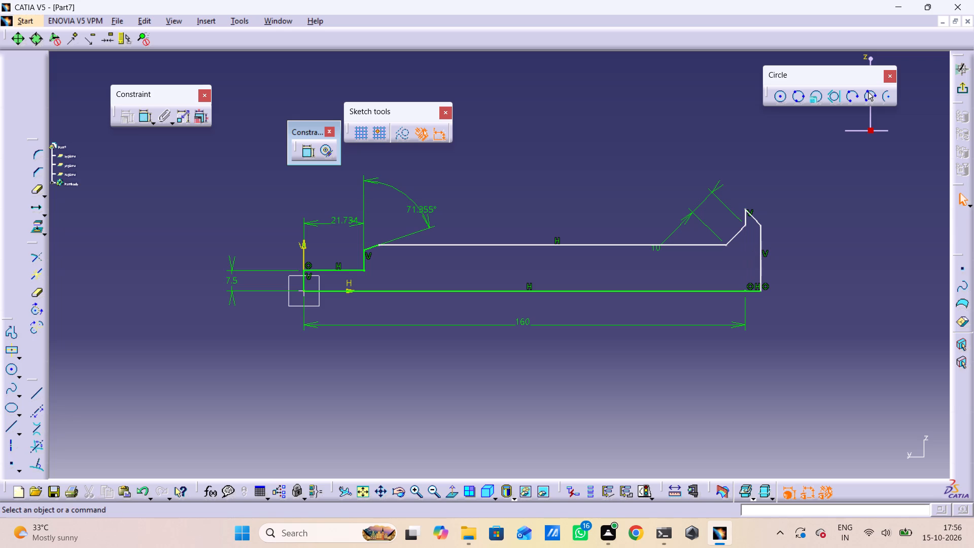
Delete the 160 mm length dimension below the bottom horizontal line.
left_click(740, 322)
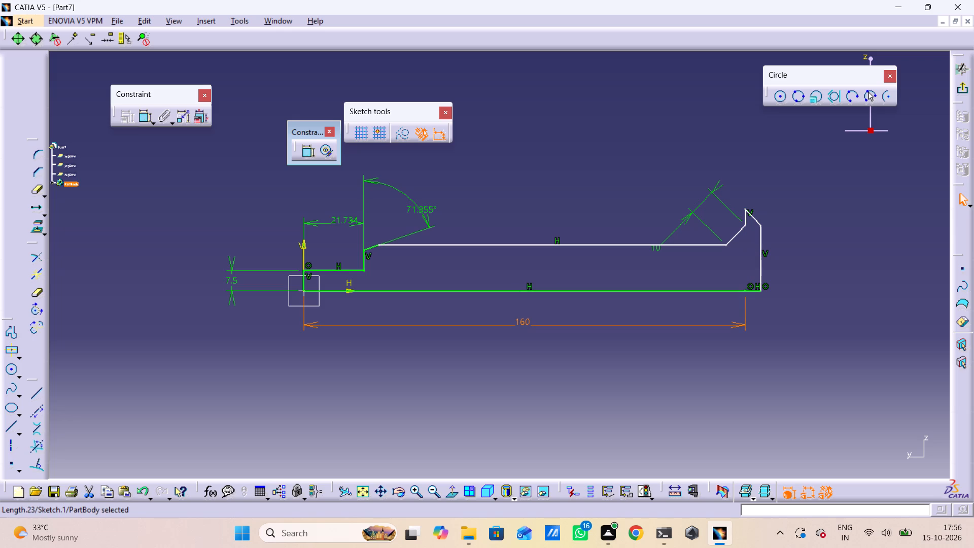
left_click(706, 323)
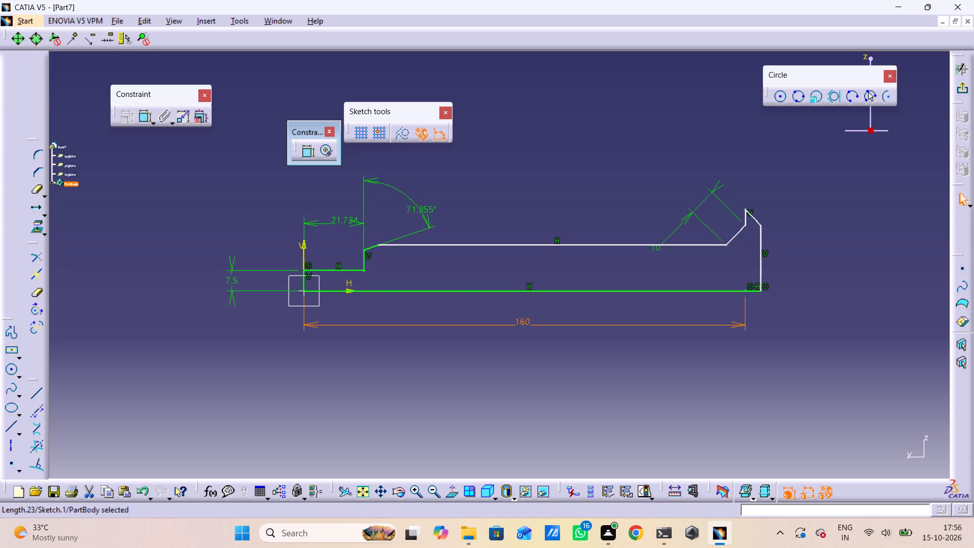
left_click(708, 325)
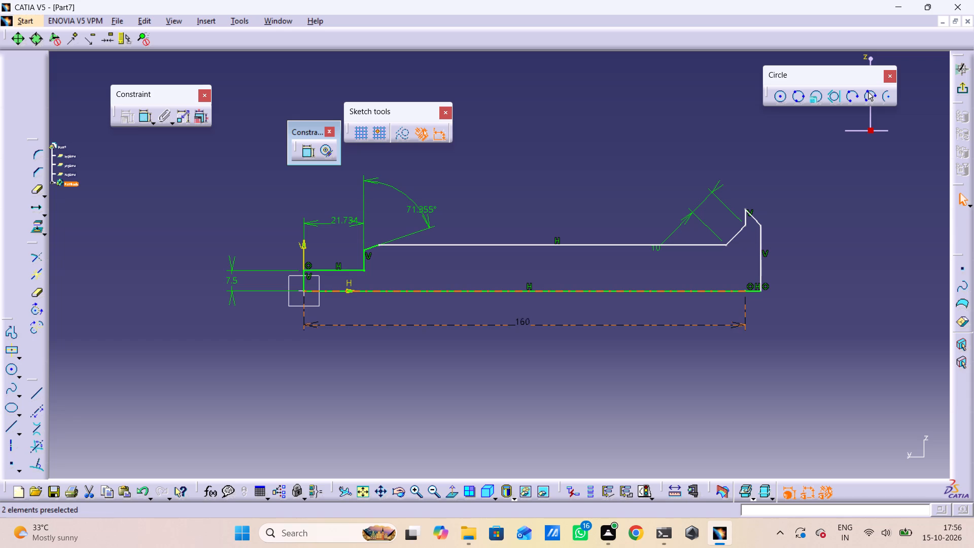
left_click(663, 324)
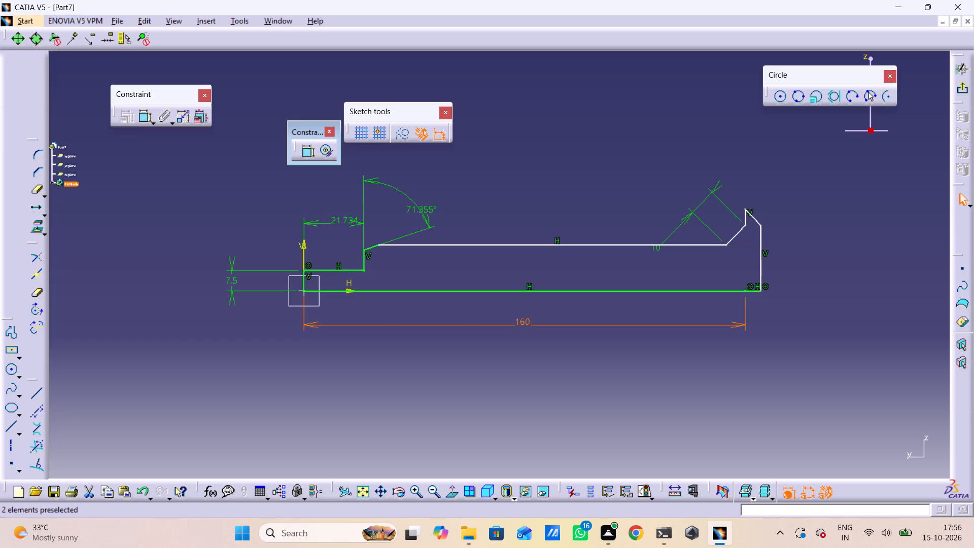
right_click(663, 324)
left_click(681, 297)
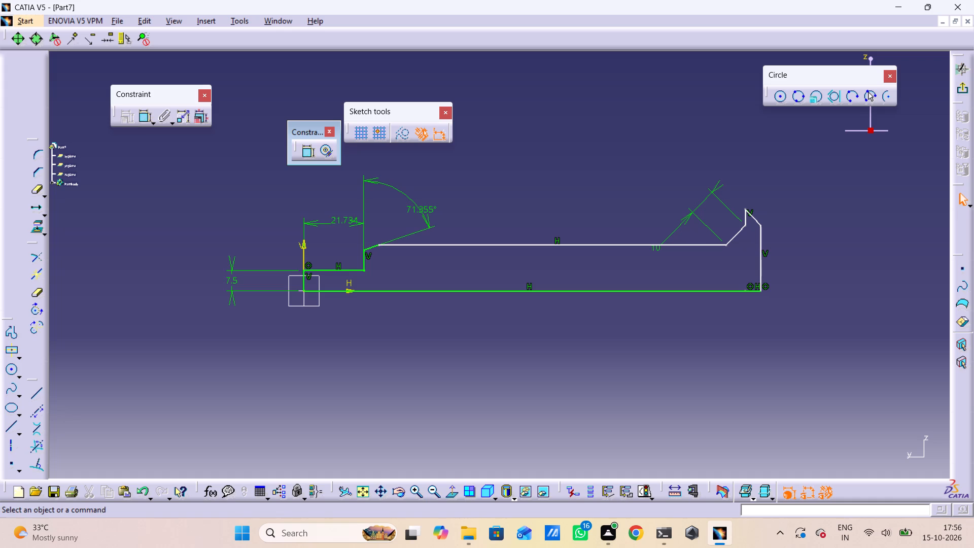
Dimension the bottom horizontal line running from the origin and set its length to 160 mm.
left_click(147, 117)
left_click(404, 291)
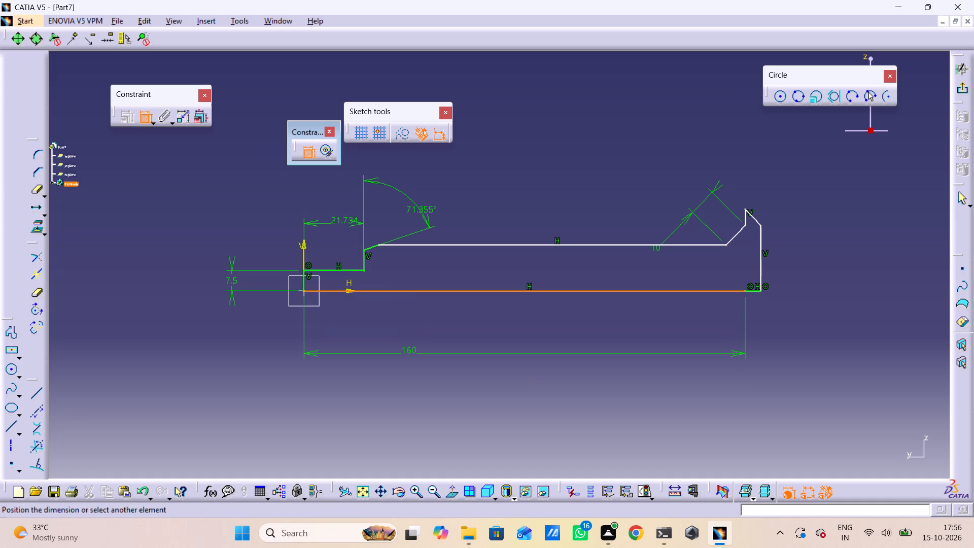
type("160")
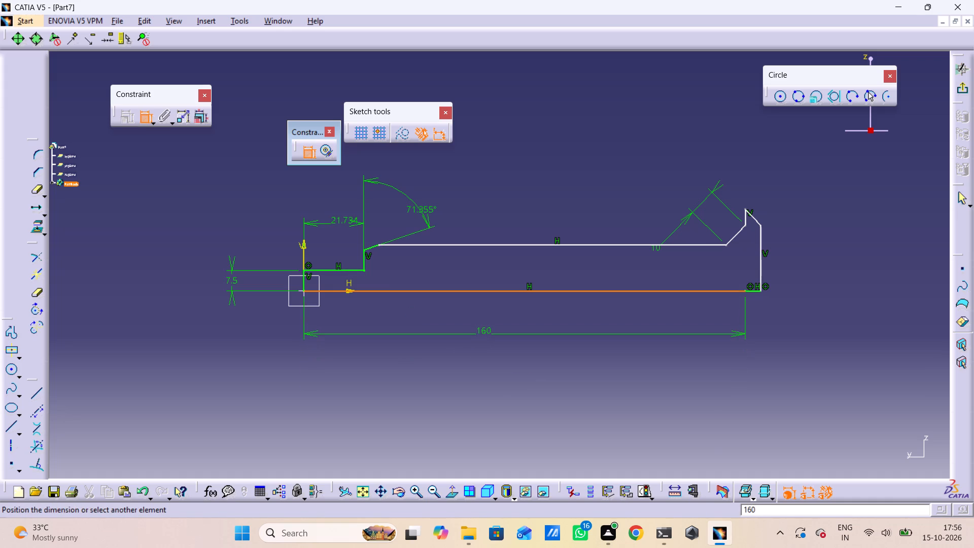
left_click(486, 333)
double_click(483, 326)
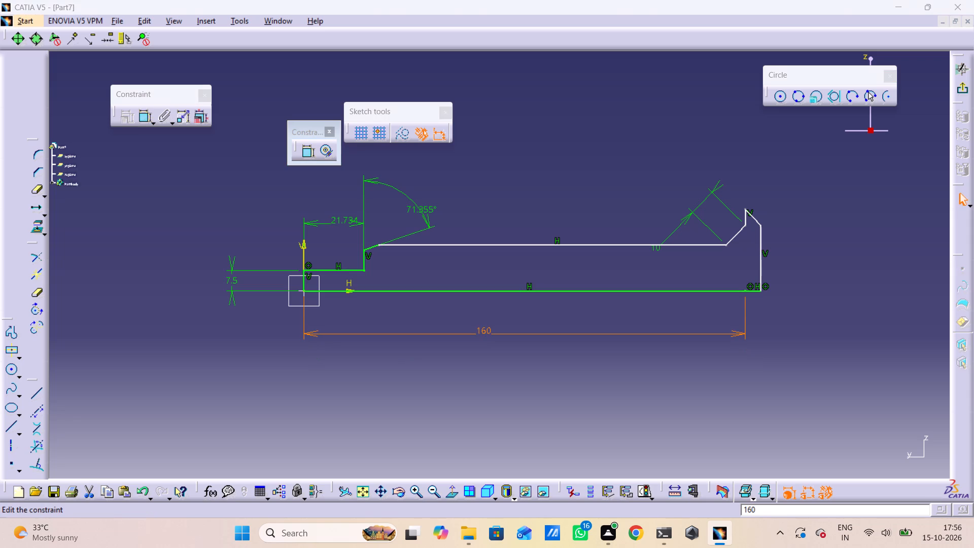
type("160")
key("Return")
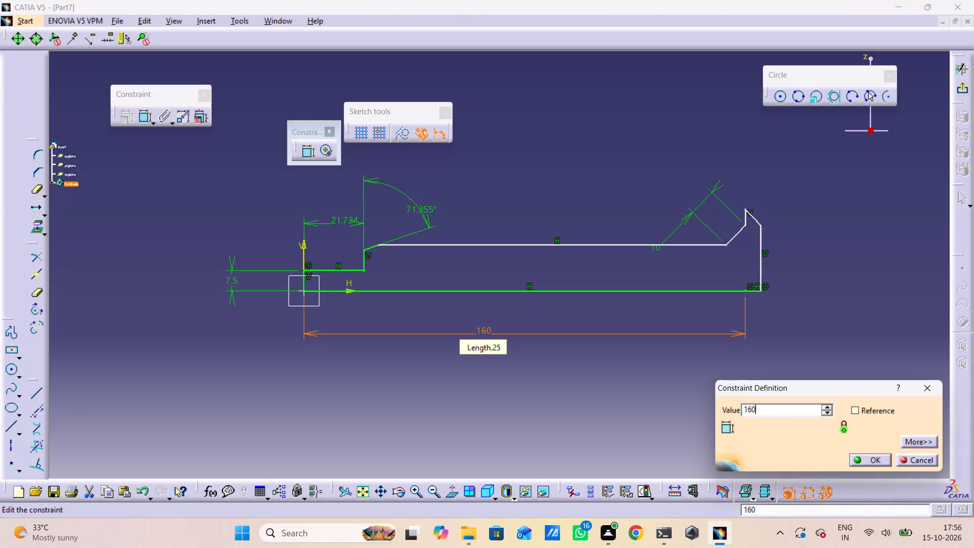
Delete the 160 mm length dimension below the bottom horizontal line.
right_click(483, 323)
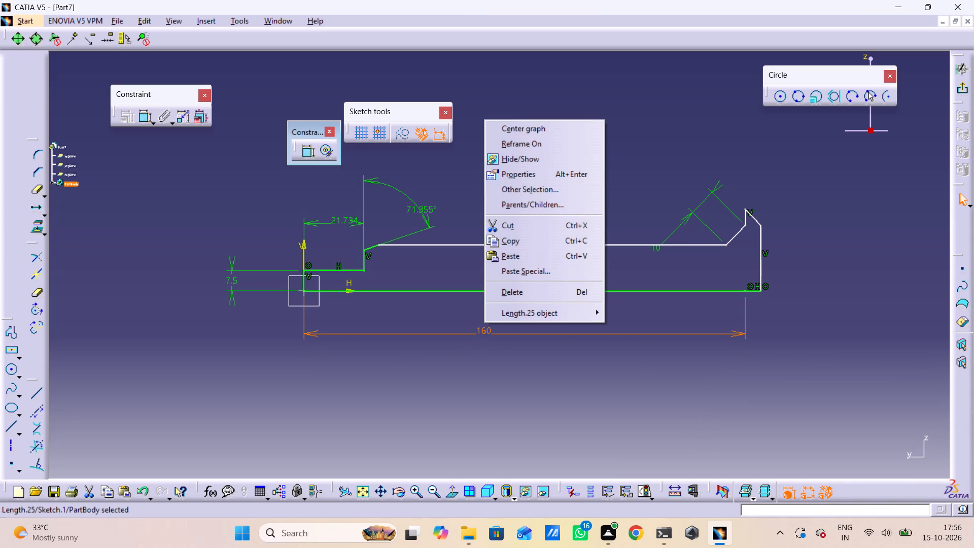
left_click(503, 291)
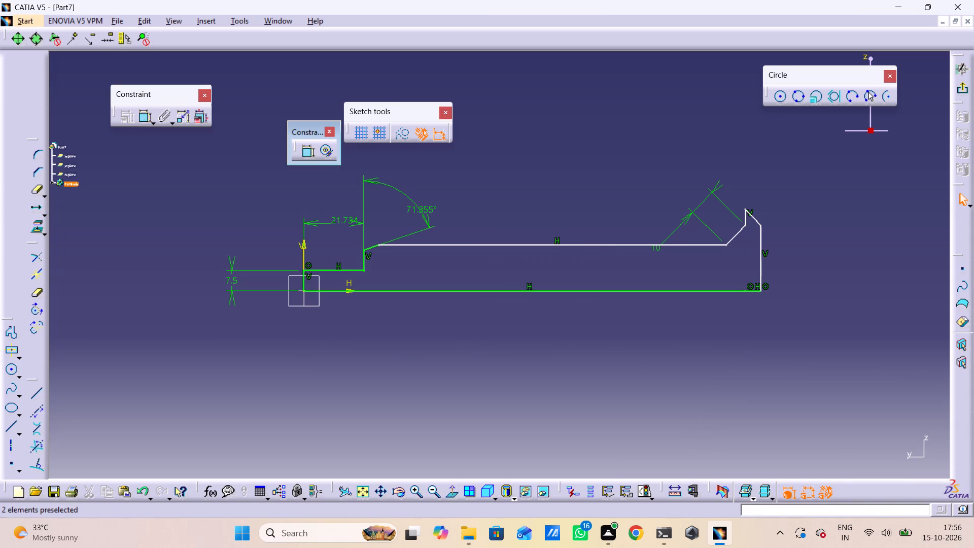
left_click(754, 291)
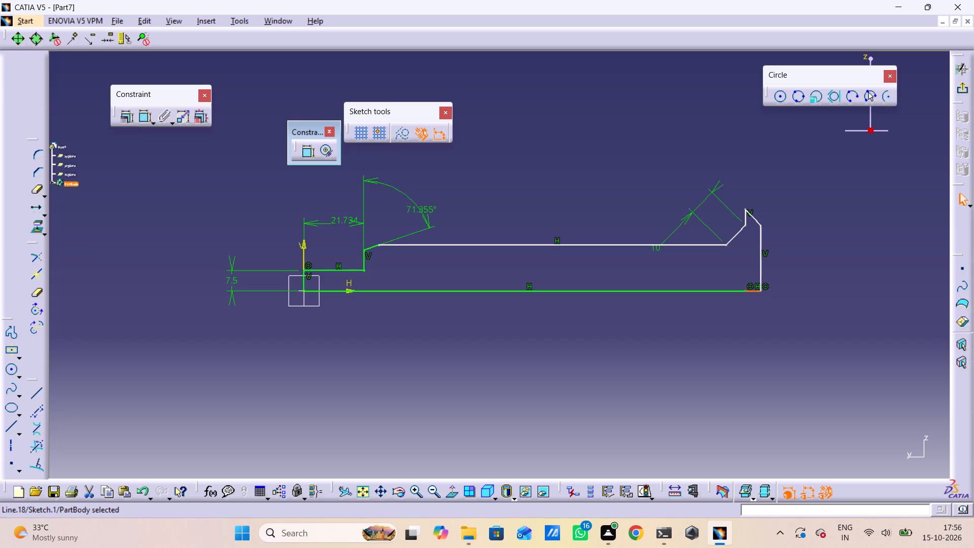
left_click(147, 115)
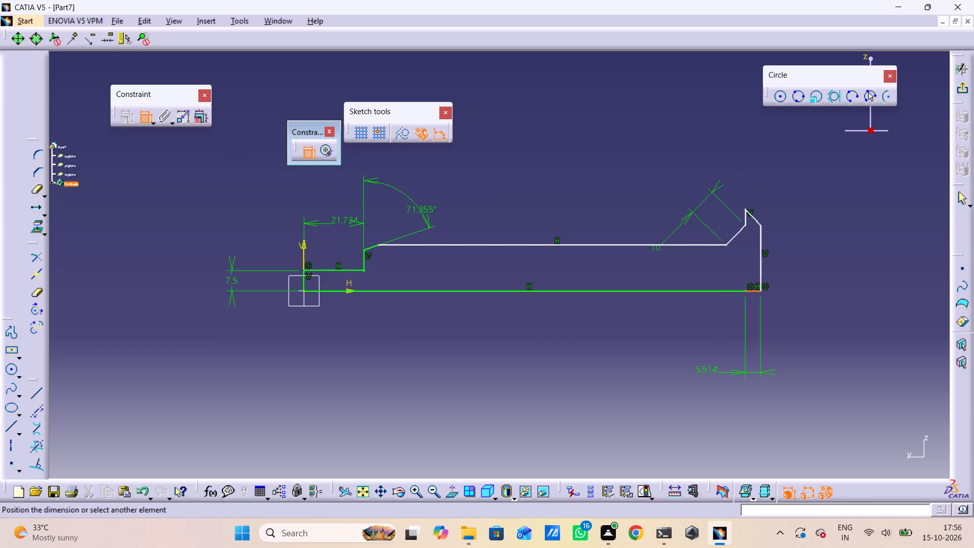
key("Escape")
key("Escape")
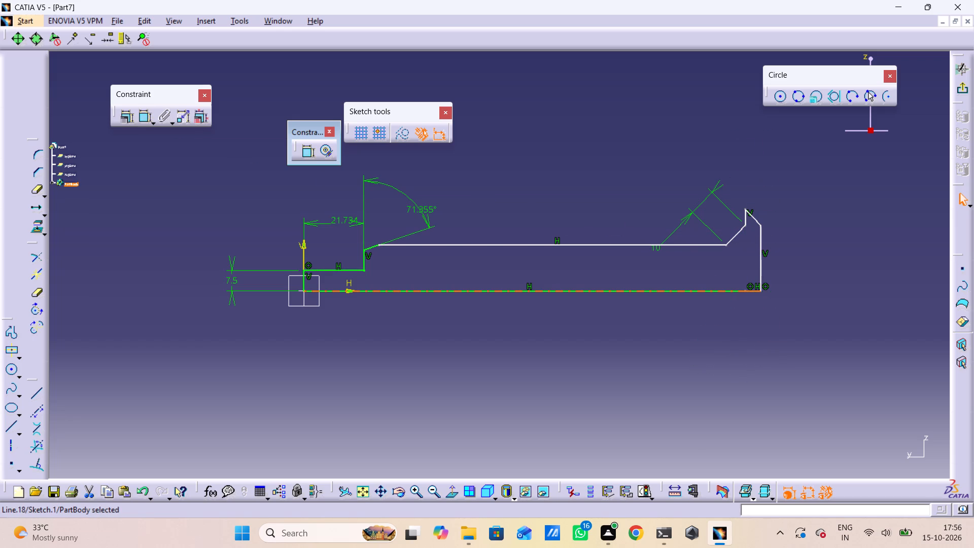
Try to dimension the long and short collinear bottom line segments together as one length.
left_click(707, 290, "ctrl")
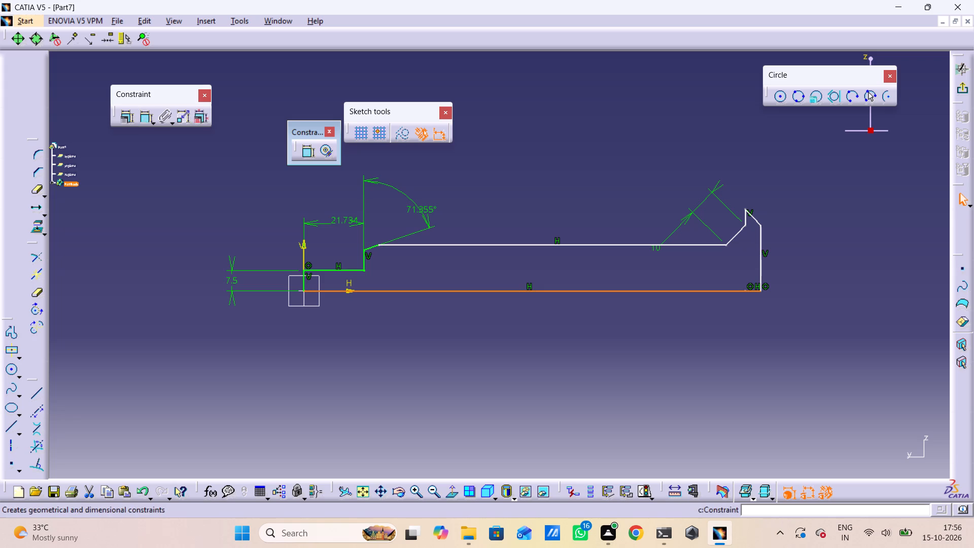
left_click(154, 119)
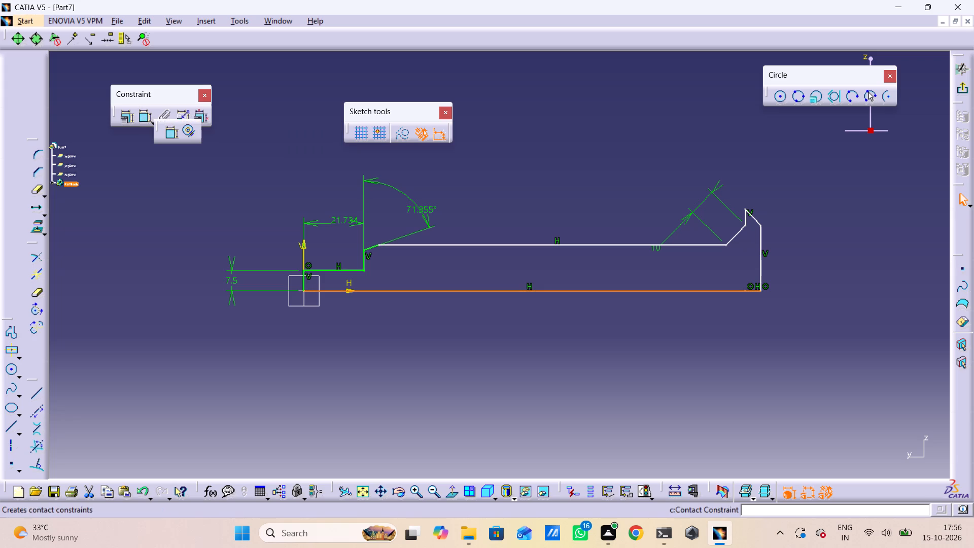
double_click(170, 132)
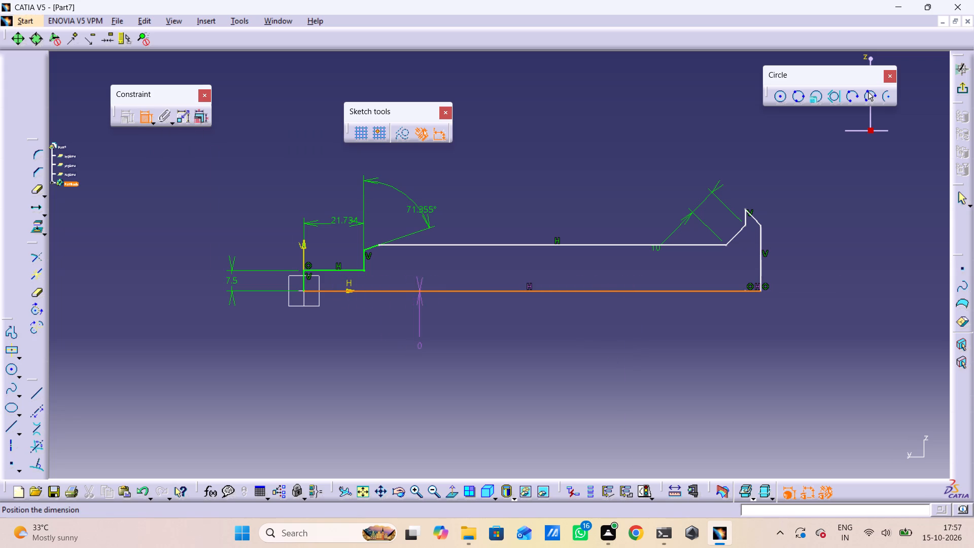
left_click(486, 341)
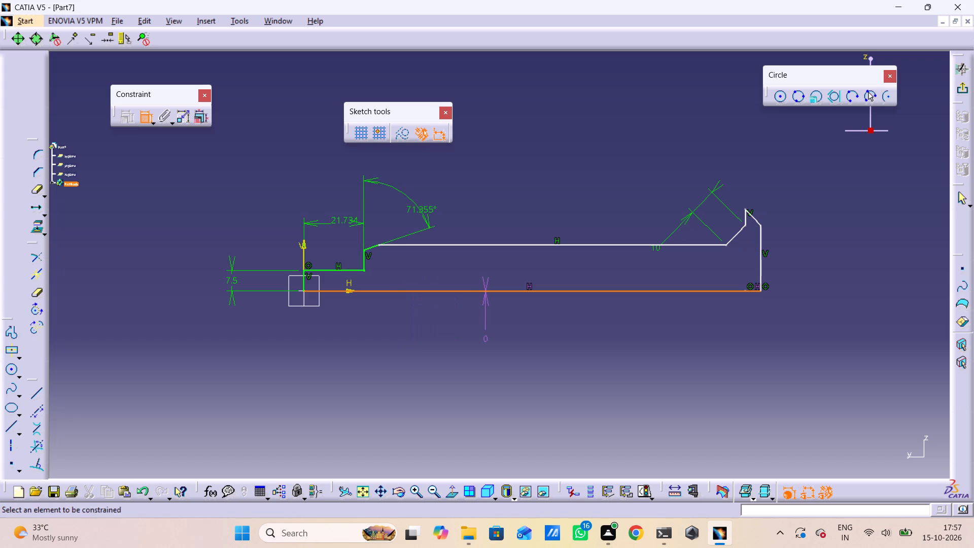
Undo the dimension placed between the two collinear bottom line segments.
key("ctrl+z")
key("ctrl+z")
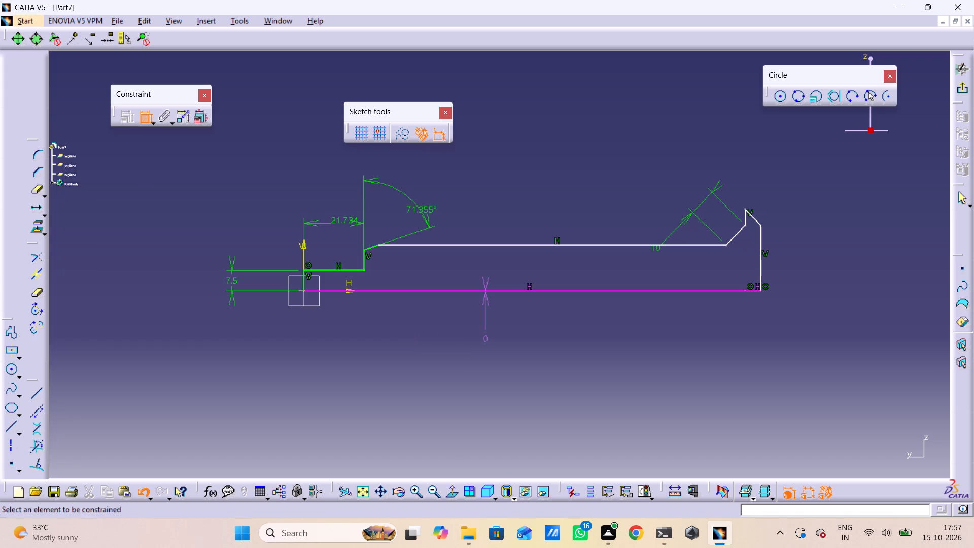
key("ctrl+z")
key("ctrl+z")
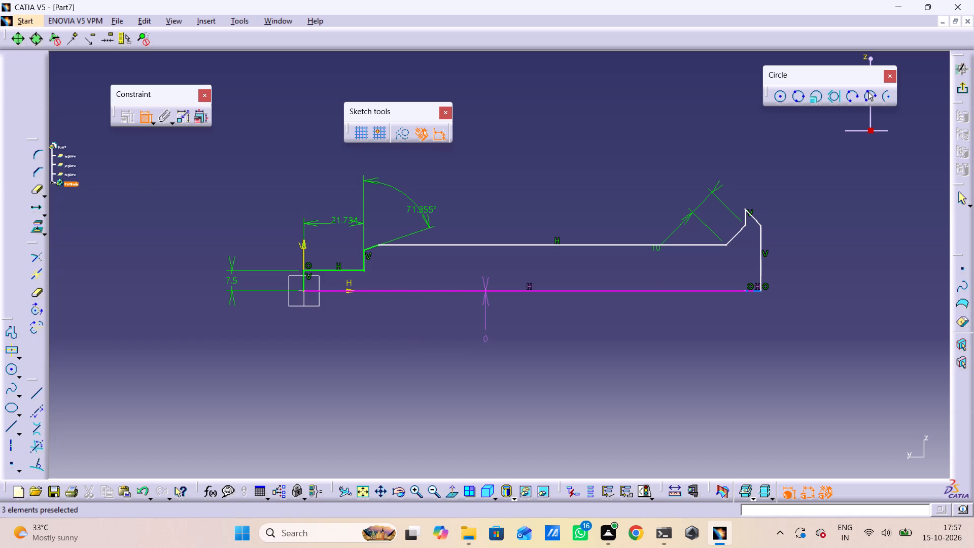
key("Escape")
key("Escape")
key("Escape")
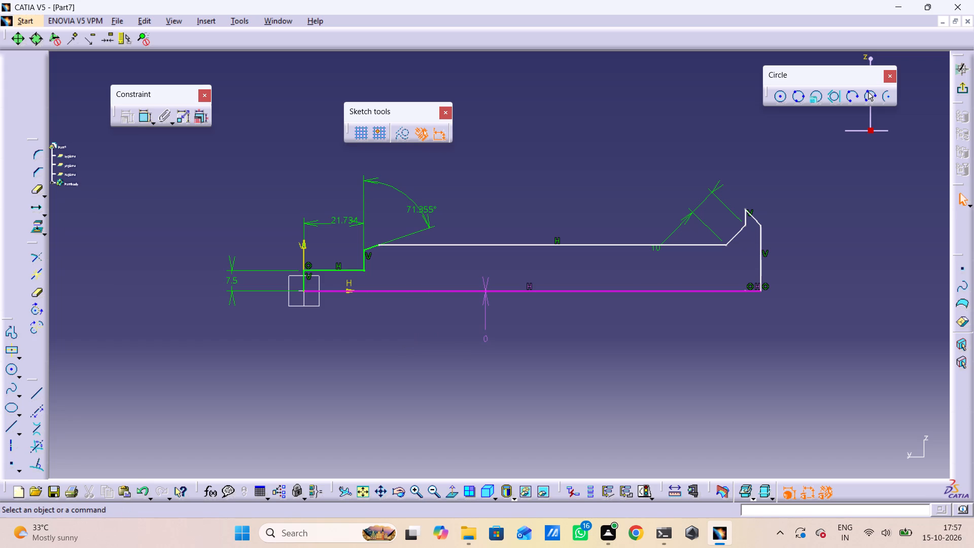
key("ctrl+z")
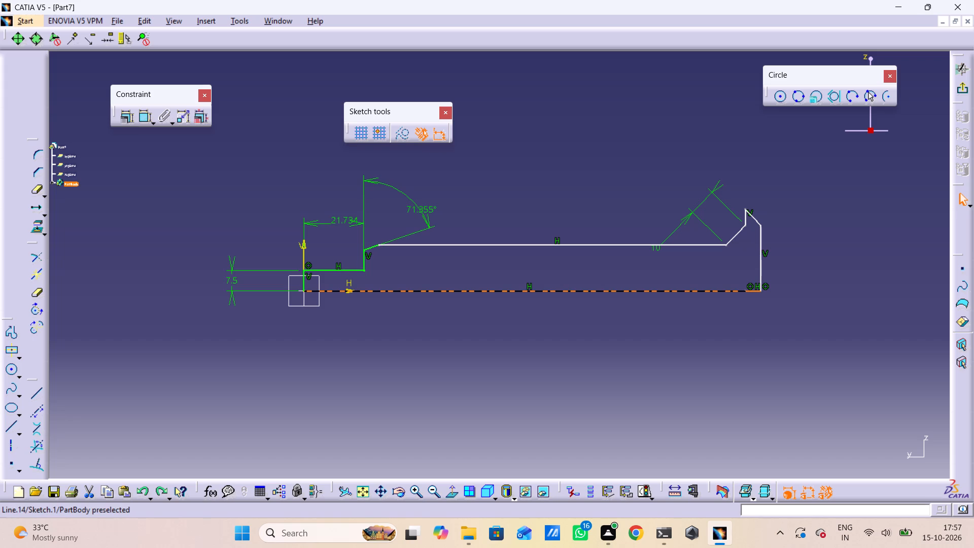
Delete both collinear bottom line segments between the origin and the outer vertical line.
right_click(735, 310)
right_click(727, 305)
right_click(728, 313)
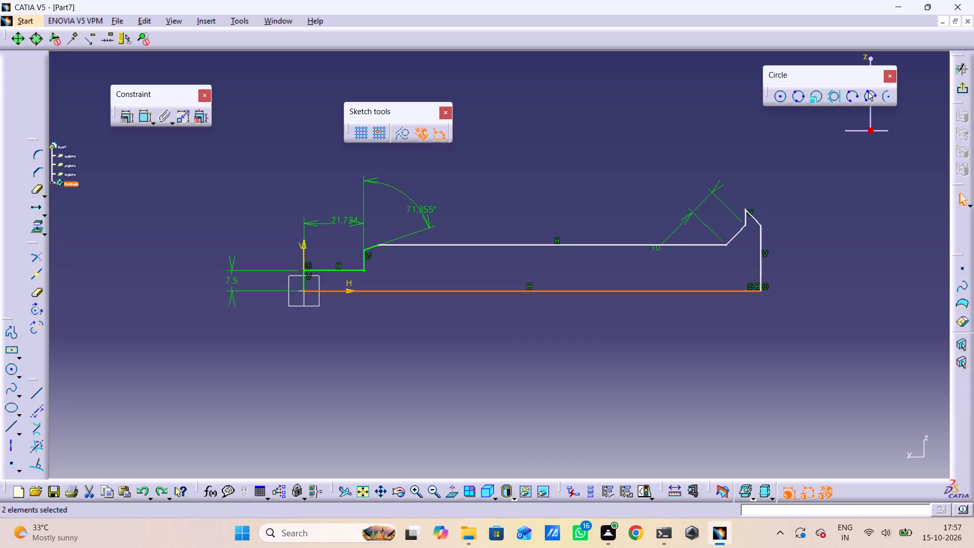
right_click(728, 313)
right_click(728, 313)
key("Delete")
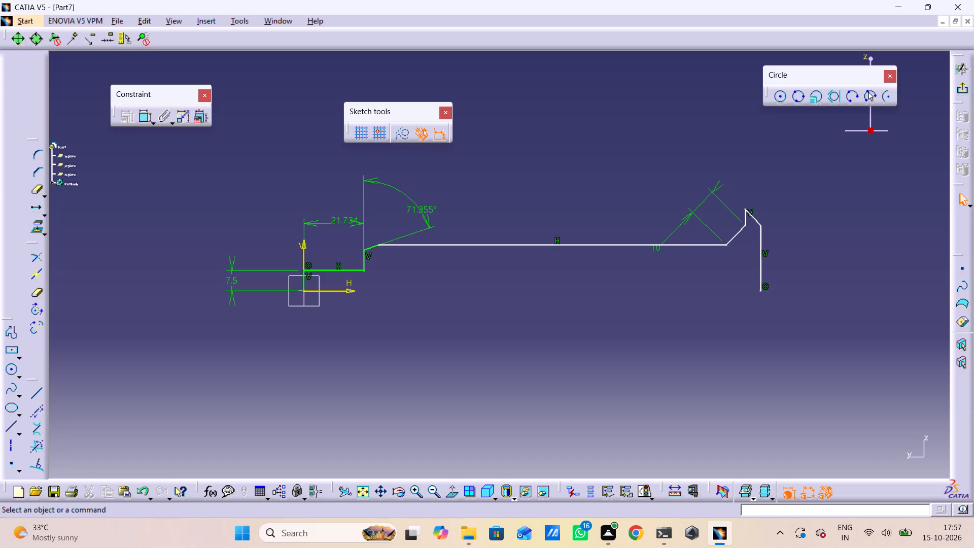
Draw a single horizontal profile line about 165.5 mm long from the origin to the lower end of the outer vertical line.
left_click(15, 334)
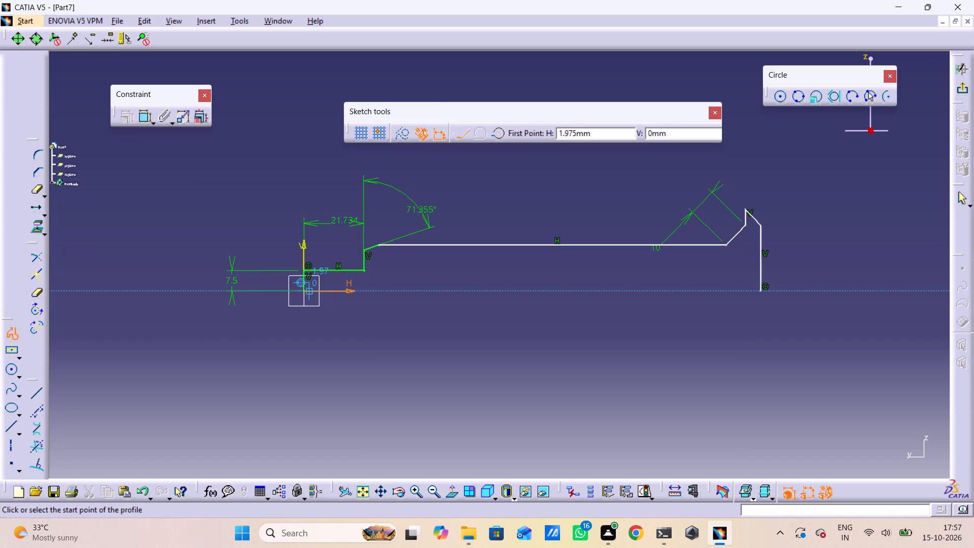
left_click(303, 290)
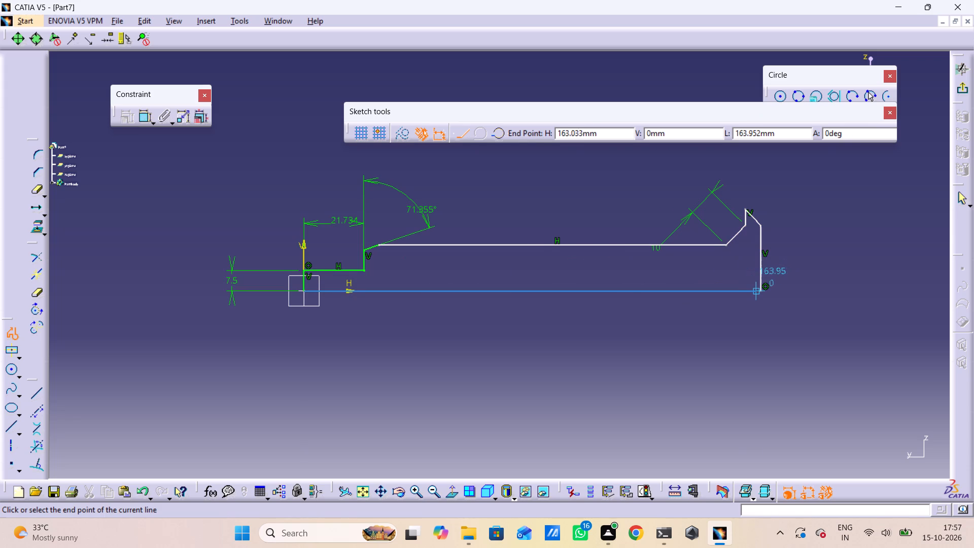
middle_click_drag(752, 290, 746, 267, "ctrl")
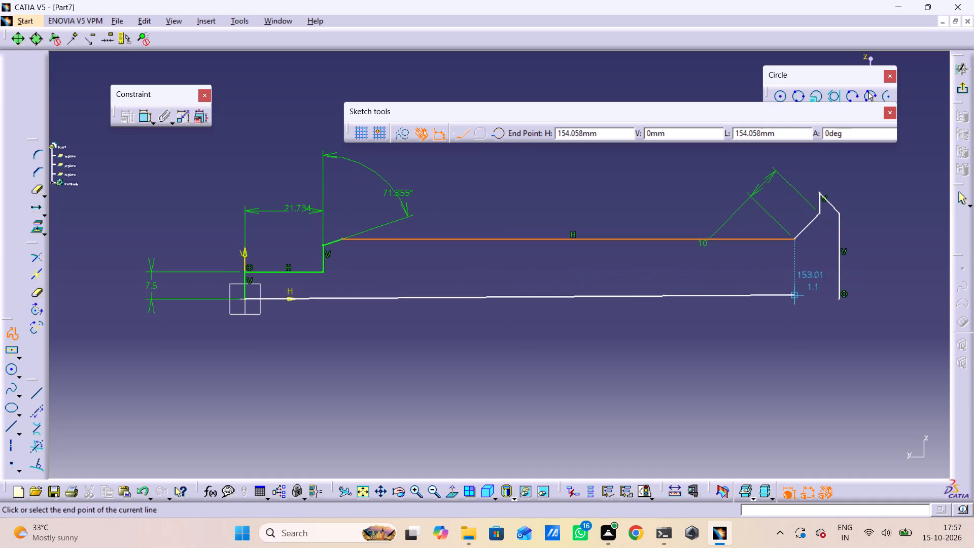
left_click(841, 297)
key("Escape")
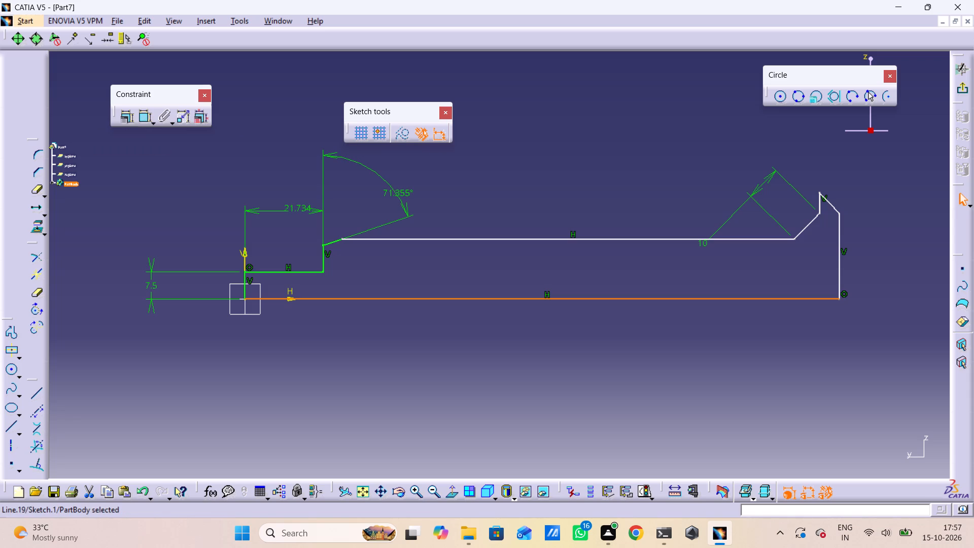
Dimension the new bottom line below the profile and set its length to 160 mm.
left_click(141, 113)
double_click(141, 115)
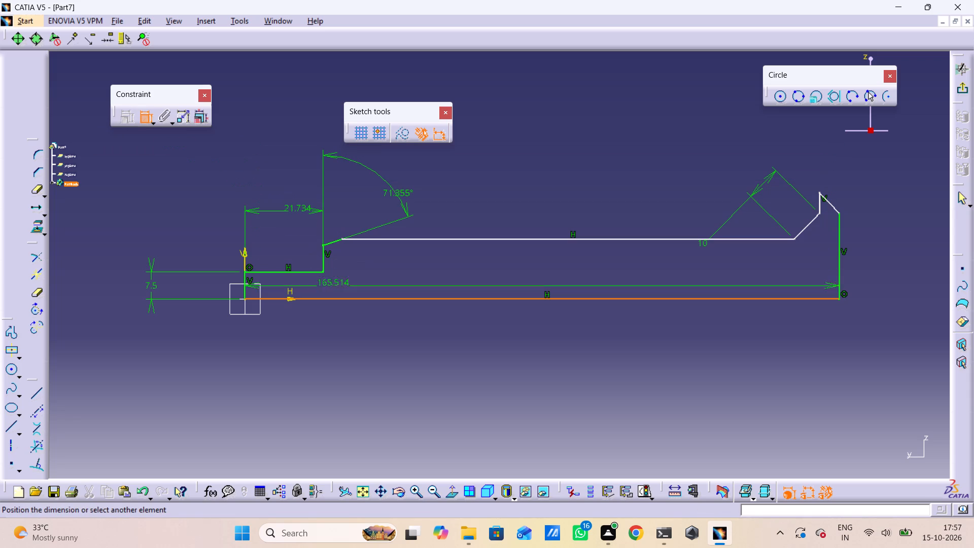
left_click(425, 339)
double_click(421, 332)
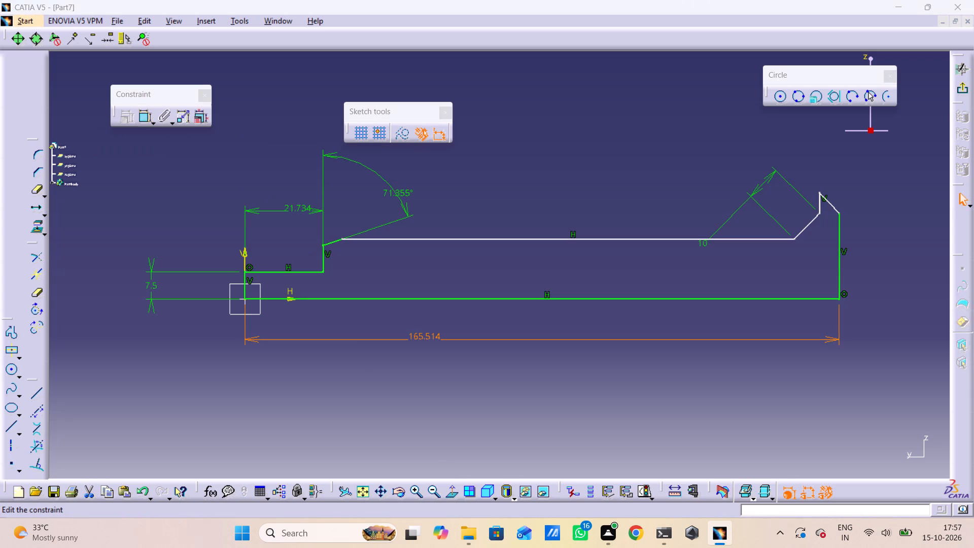
type("160")
key("Return")
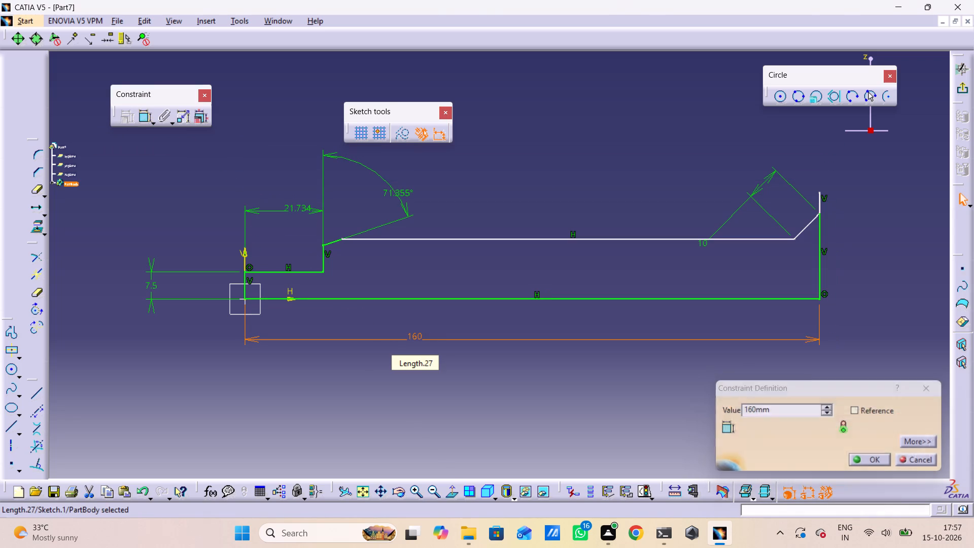
Delete the 10 mm length dimension of the sloped line beside the outer vertical line.
middle_click_drag(424, 311, 427, 359, "ctrl")
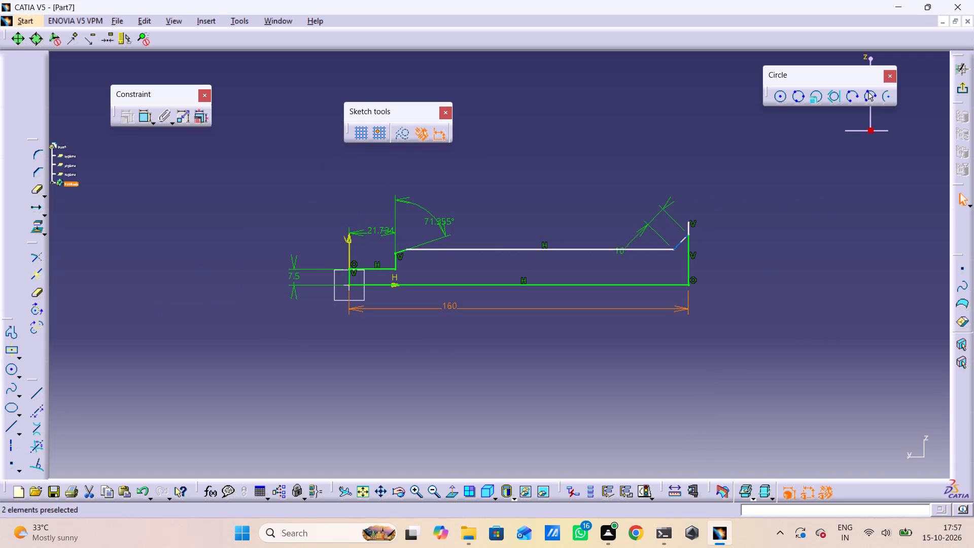
left_click_drag(654, 216, 641, 186)
right_click(641, 185)
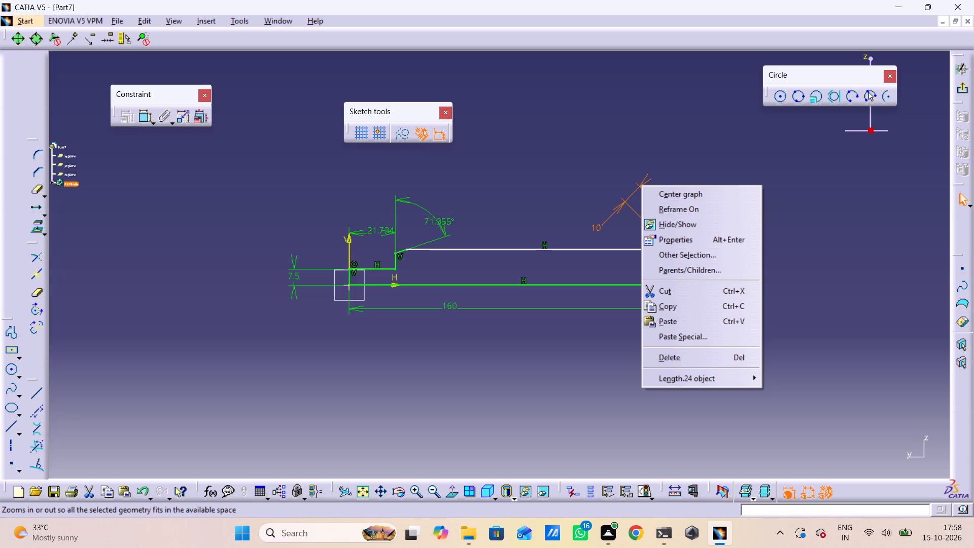
left_click(622, 195)
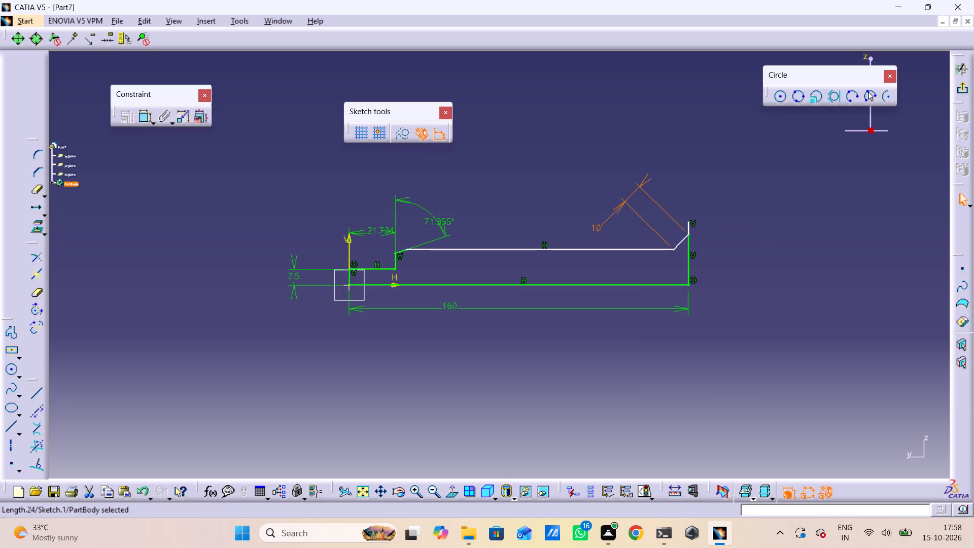
key("Delete")
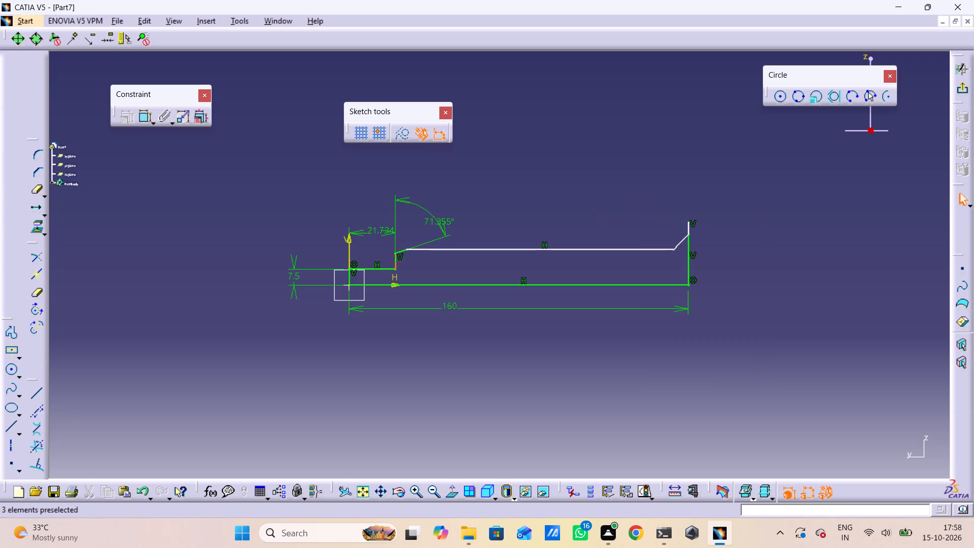
Dimension the horizontal extent of the sloped line beside the outer vertical line and set it to 10 mm.
double_click(148, 110)
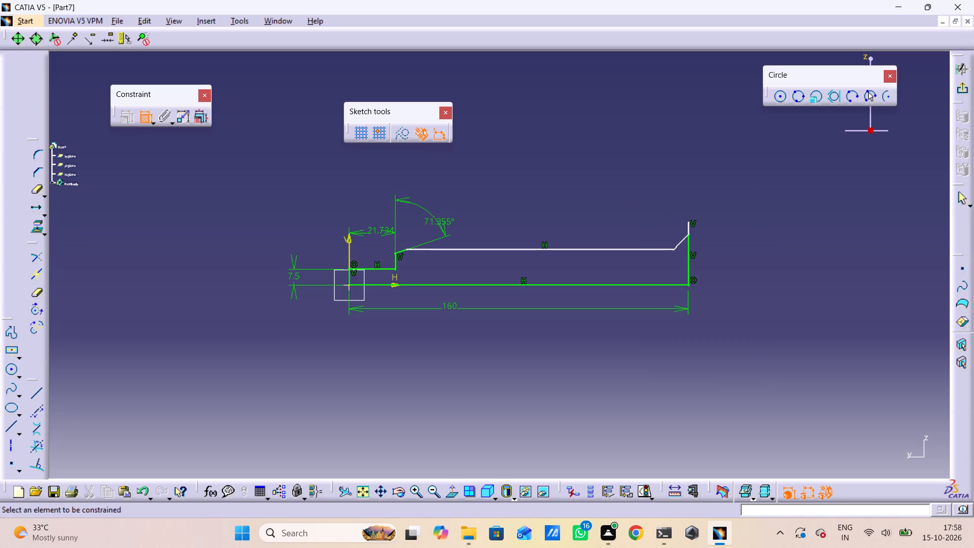
left_click(685, 238)
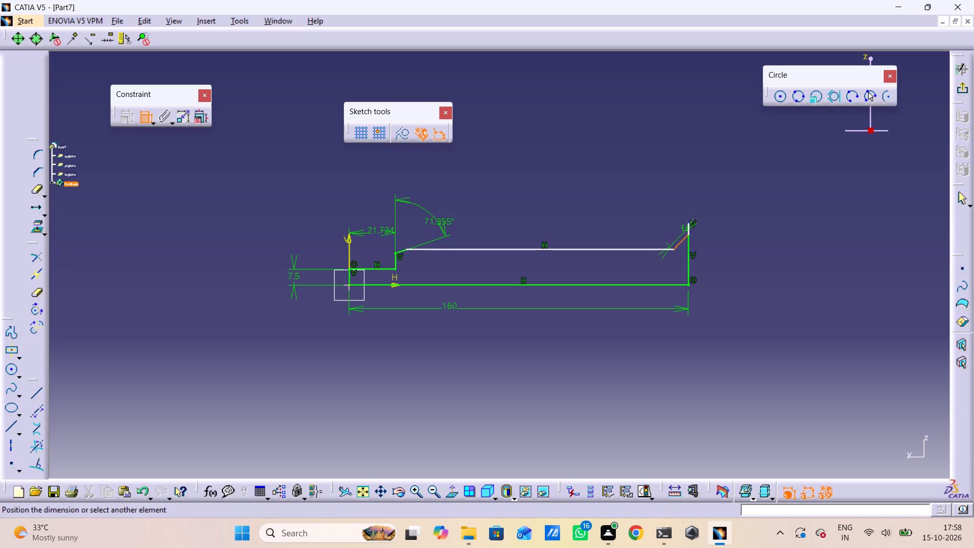
right_click(684, 198)
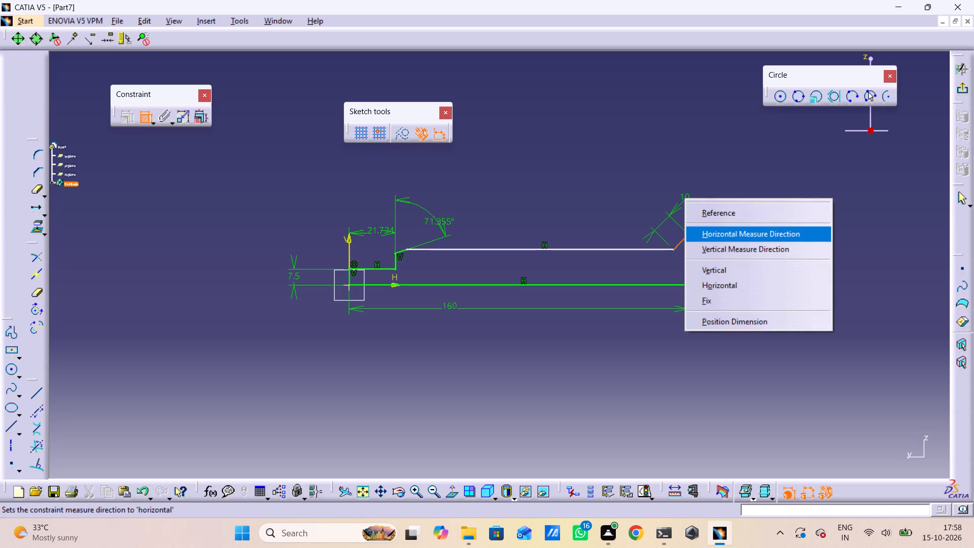
left_click(704, 238)
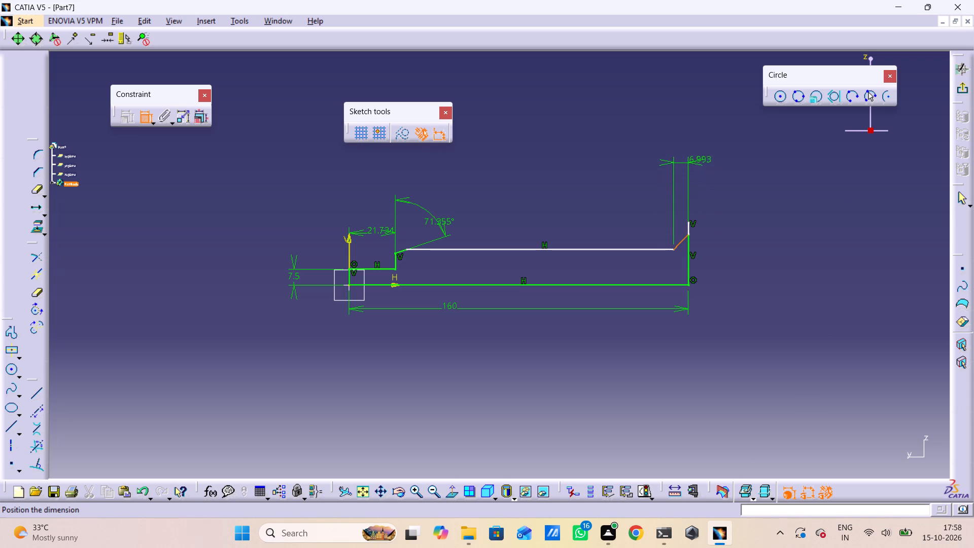
double_click(701, 157)
double_click(693, 151)
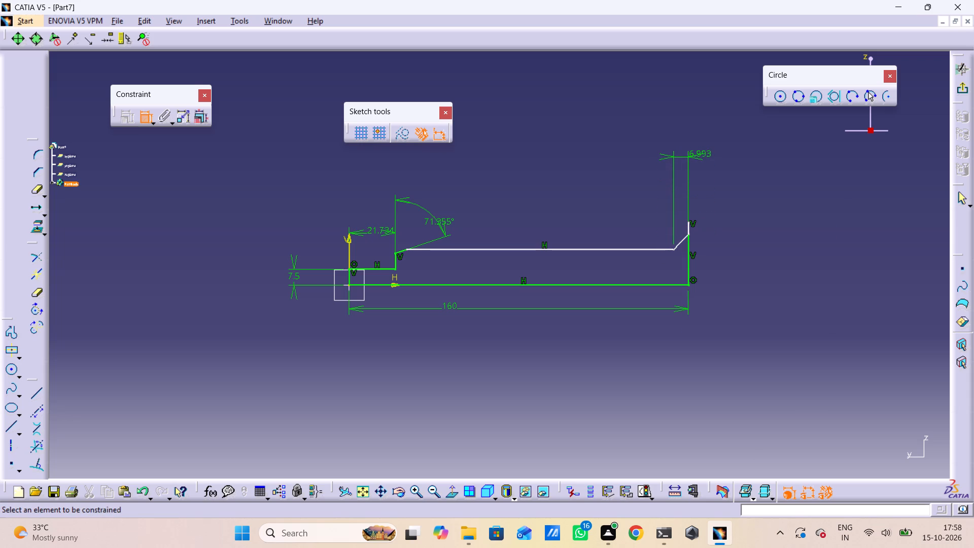
type("10")
key("Return")
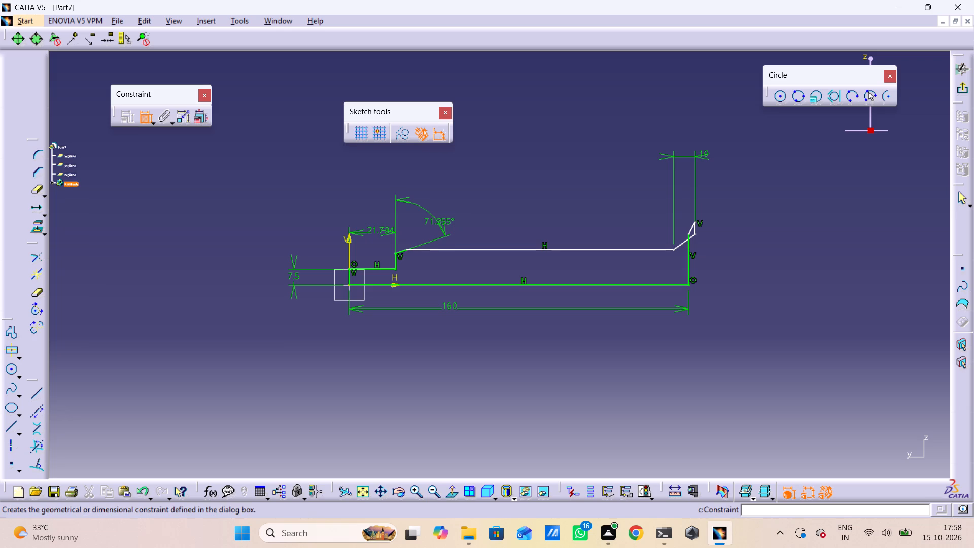
Dimension the length of the outer vertical line, placing the dimension outside the profile.
left_click(683, 262)
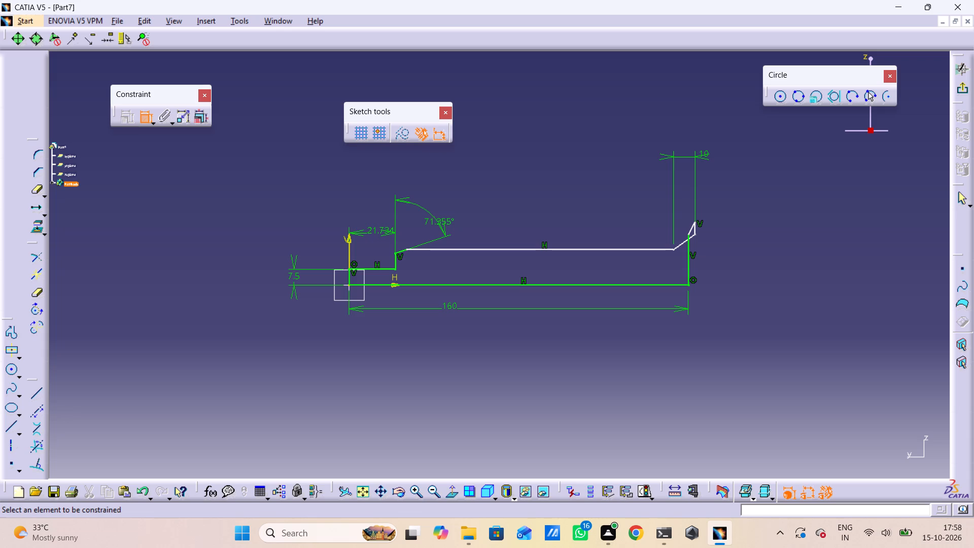
left_click(688, 264)
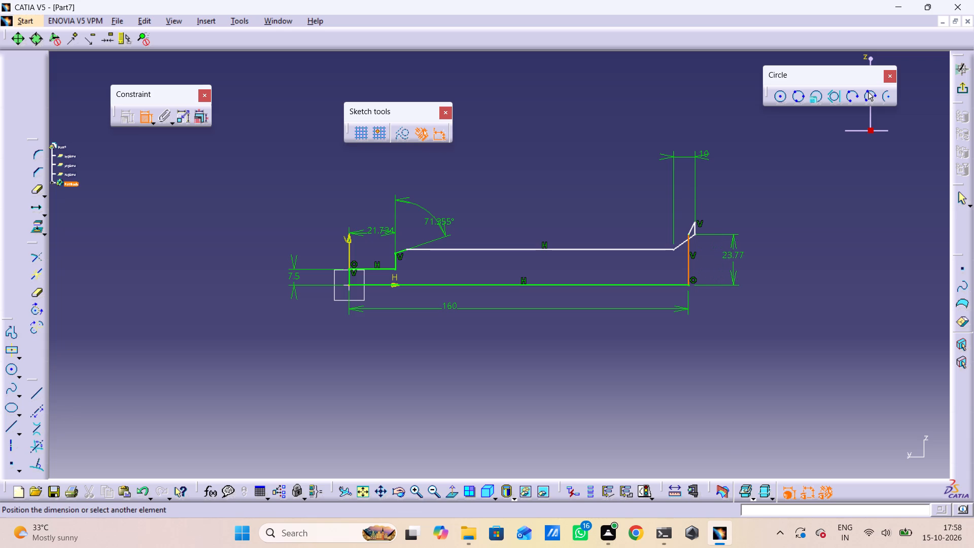
left_click(739, 258)
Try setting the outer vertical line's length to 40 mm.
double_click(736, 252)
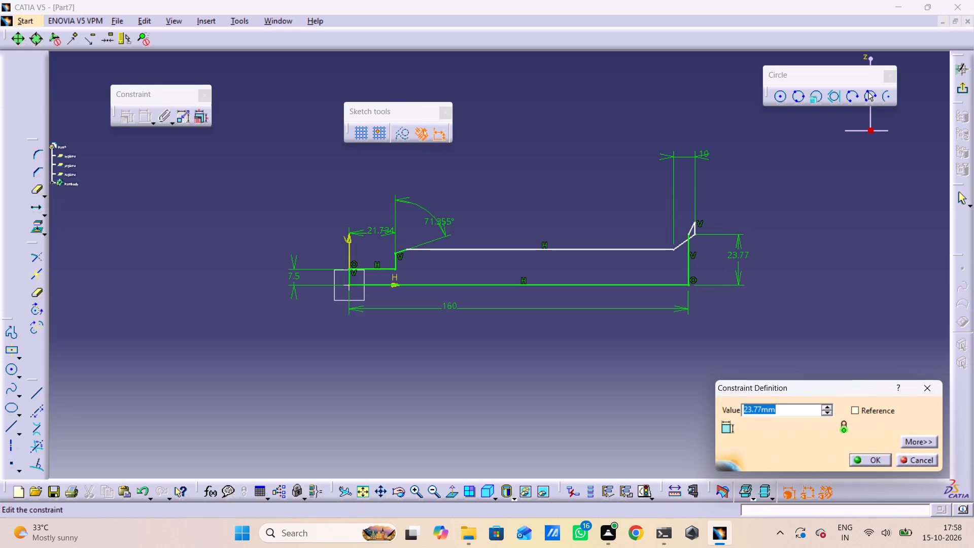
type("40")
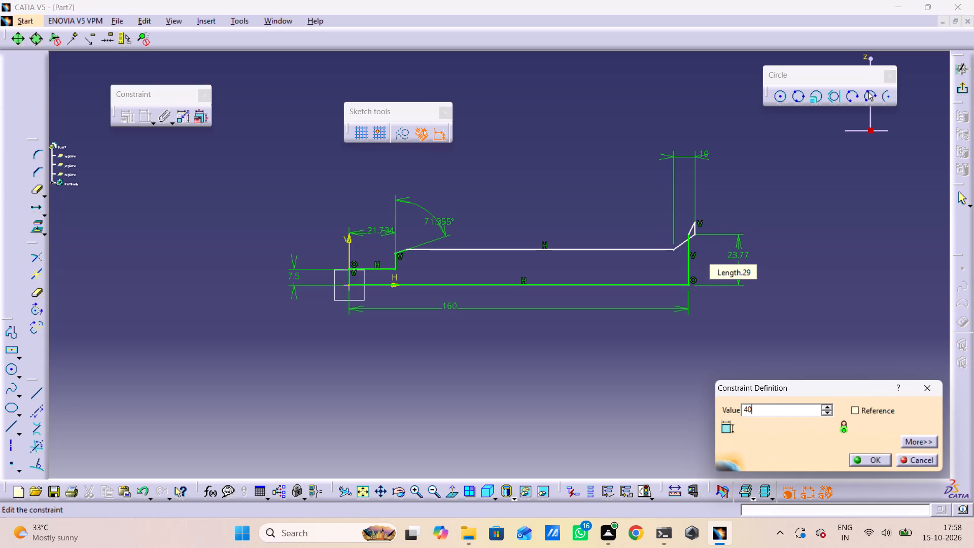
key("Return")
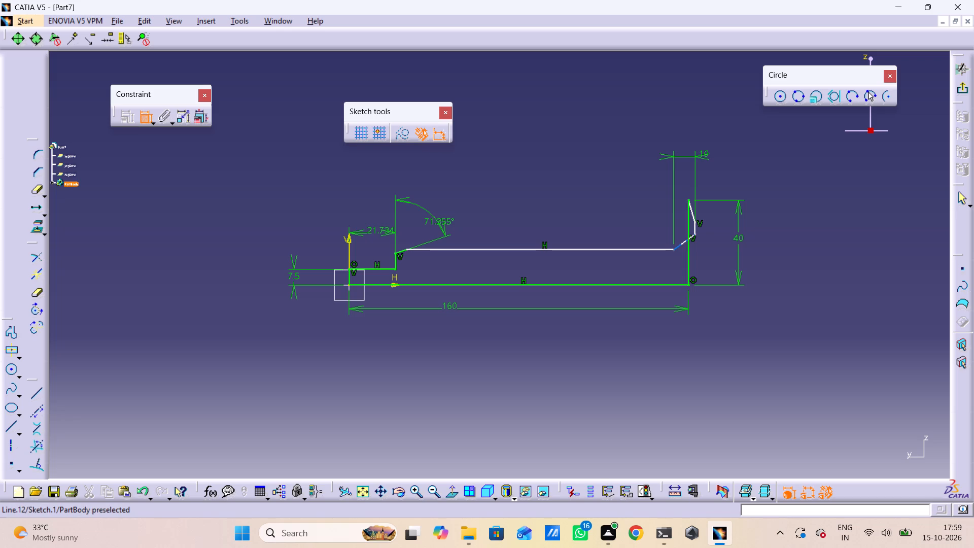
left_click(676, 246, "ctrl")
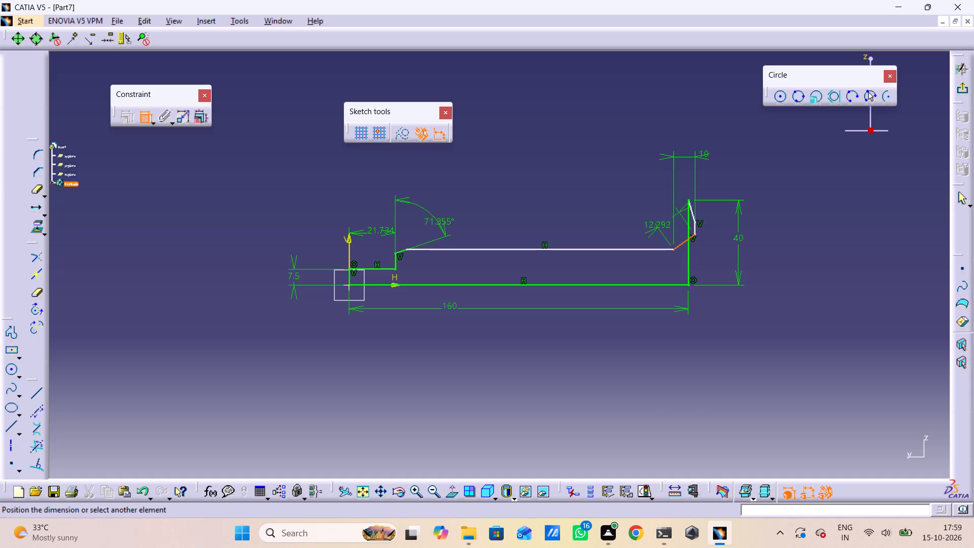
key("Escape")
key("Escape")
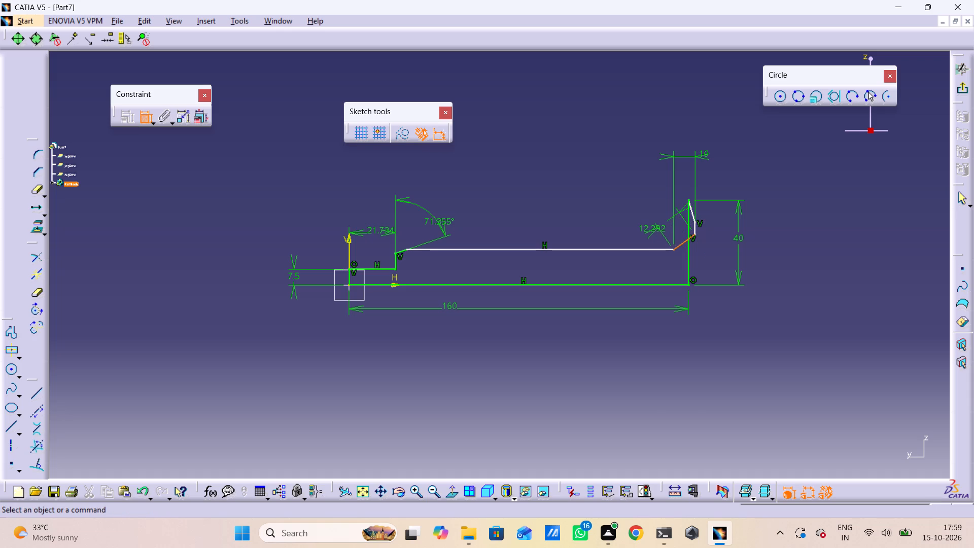
Add an angle constraint between the long upper horizontal line and the adjoining outer sloped line and set it to 45°.
left_click(659, 249, "ctrl")
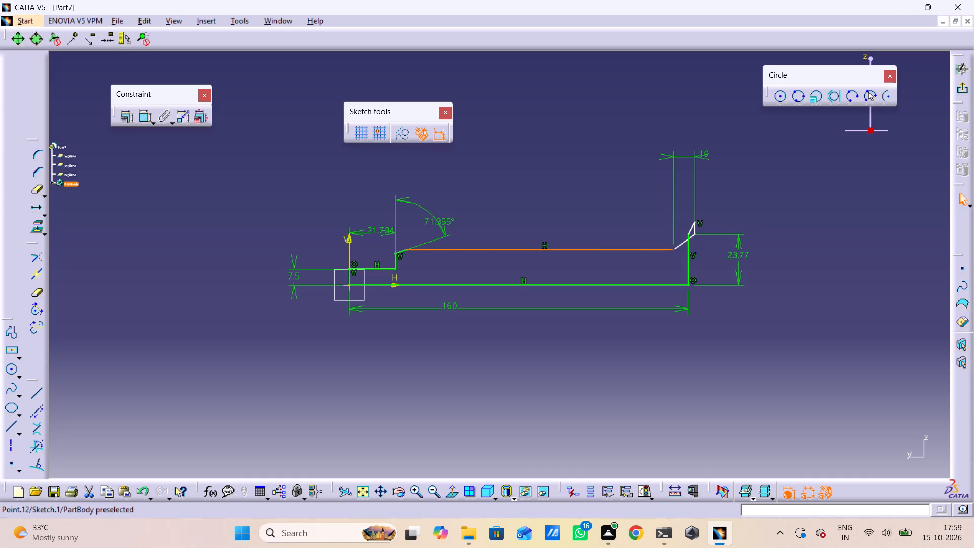
left_click(677, 246, "ctrl")
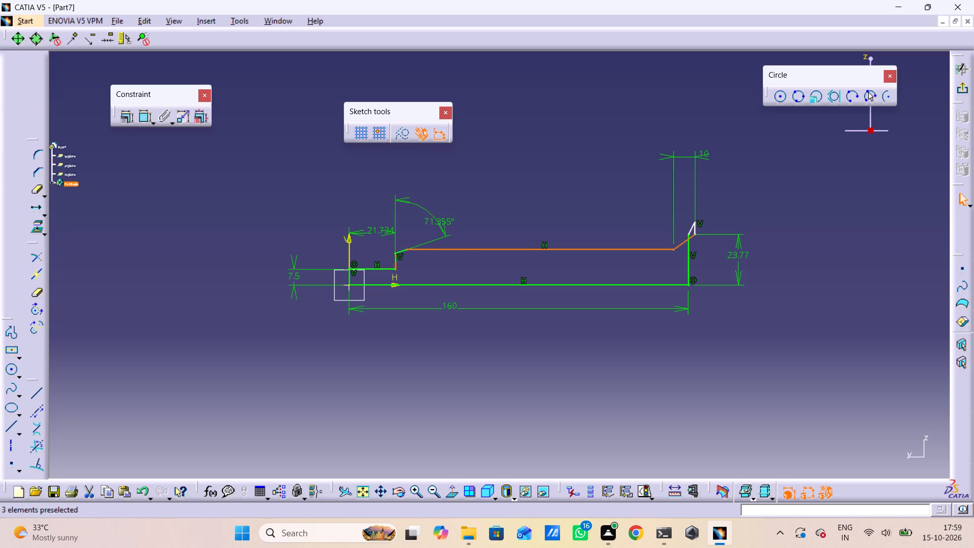
left_click(131, 121)
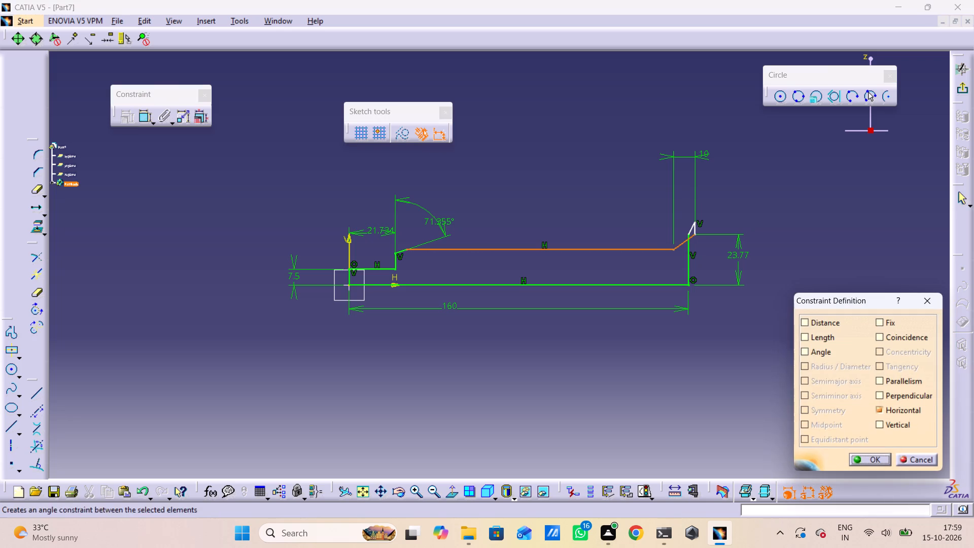
left_click(825, 350)
left_click(869, 460)
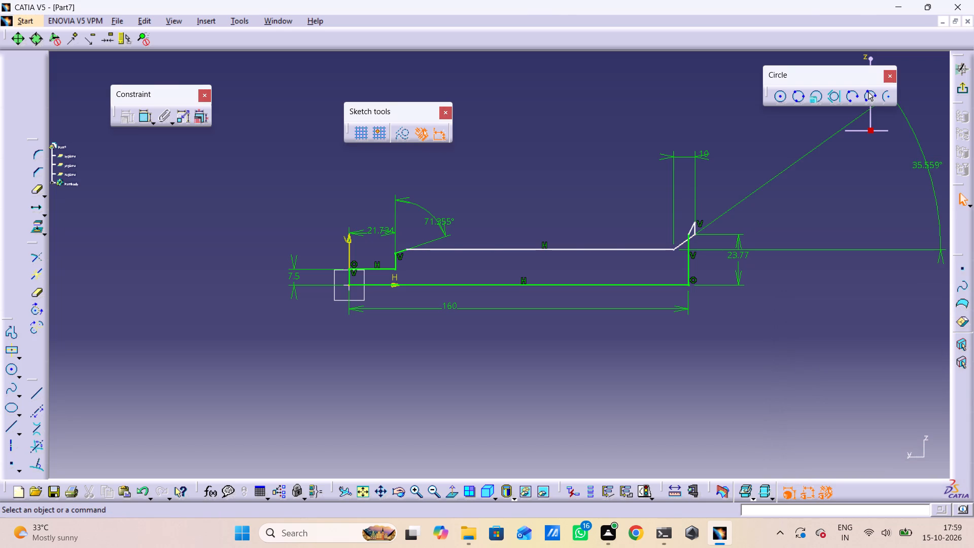
double_click(920, 163)
type("45")
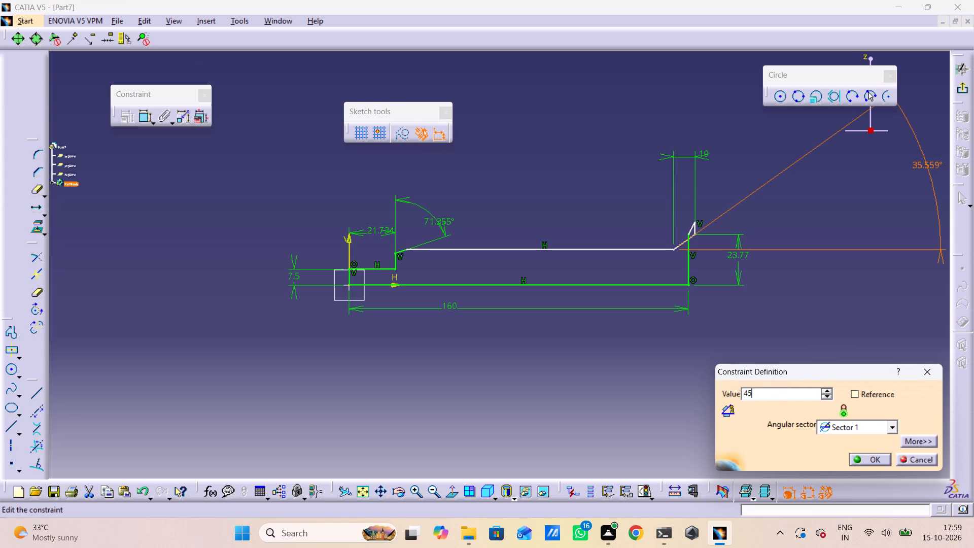
key("Return")
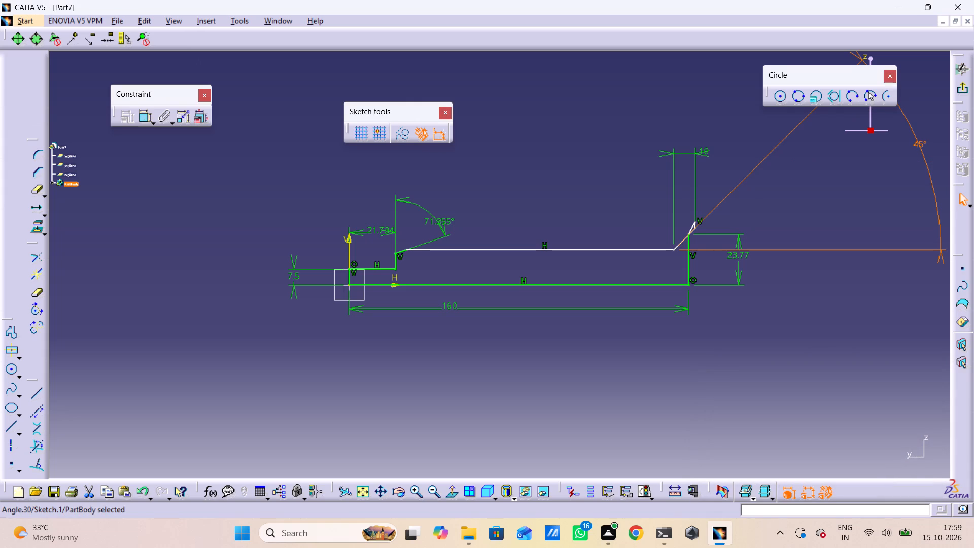
Dimension the length of the long upper horizontal line, placing the dimension above the profile.
middle_click_drag(705, 235, 708, 160, "ctrl")
middle_click_drag(781, 185, 612, 225)
middle_click_drag(774, 225, 756, 149, "ctrl")
middle_click_drag(798, 185, 382, 162)
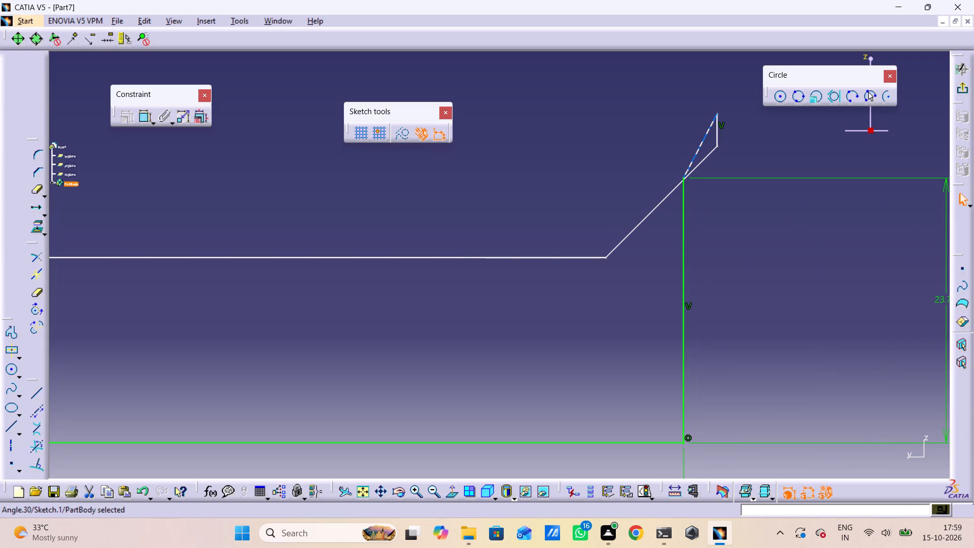
middle_click_drag(588, 239, 606, 359, "ctrl")
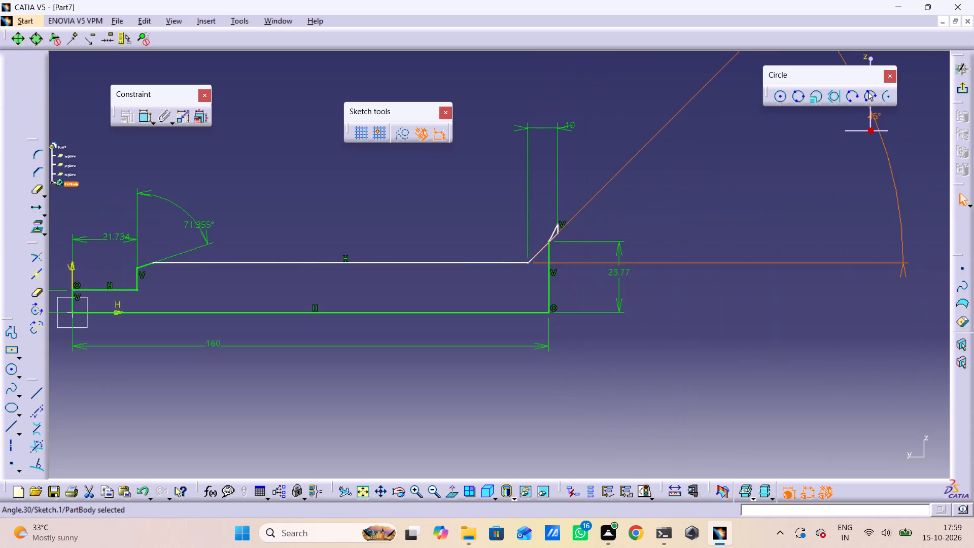
middle_click_drag(500, 304, 690, 288)
middle_click_drag(706, 281, 707, 301, "ctrl")
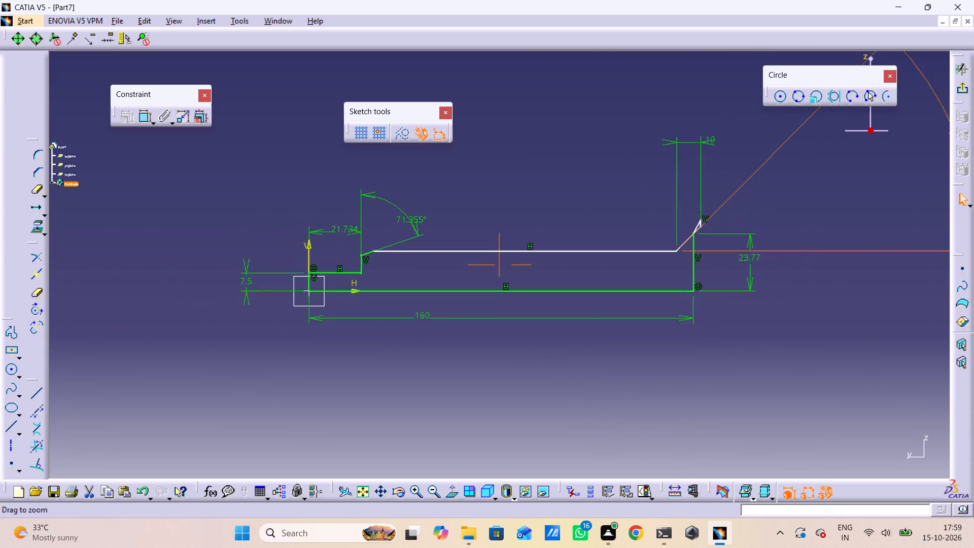
middle_click_drag(707, 301, 707, 304, "ctrl")
left_click(632, 250)
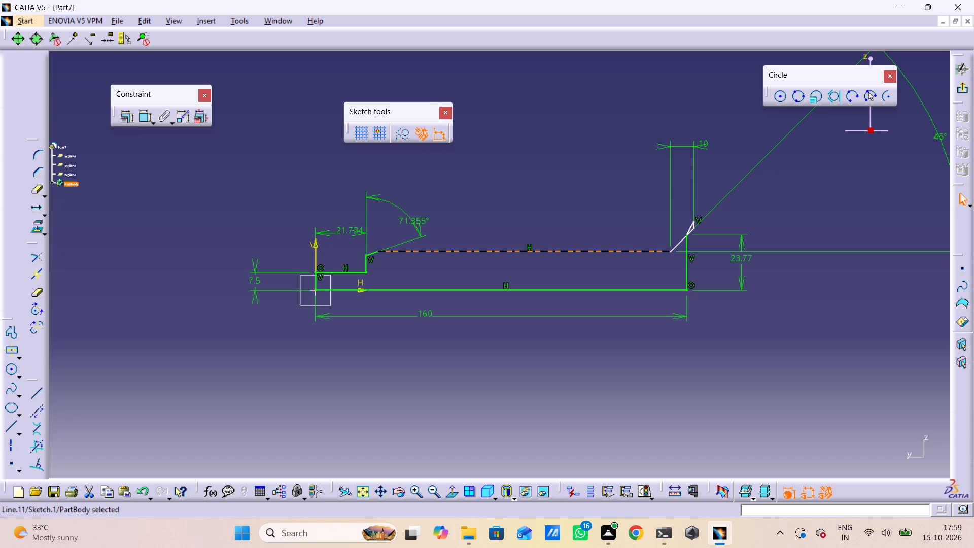
double_click(140, 115)
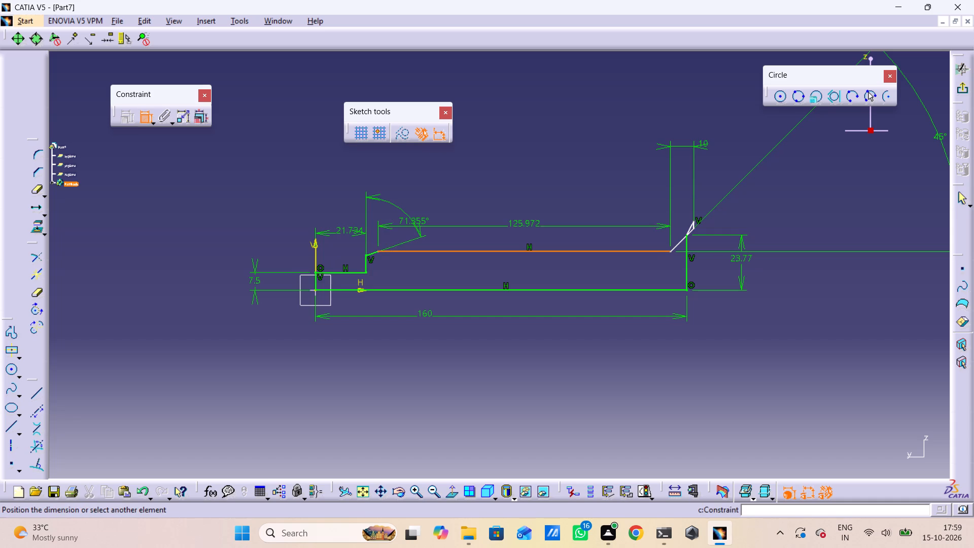
double_click(517, 200)
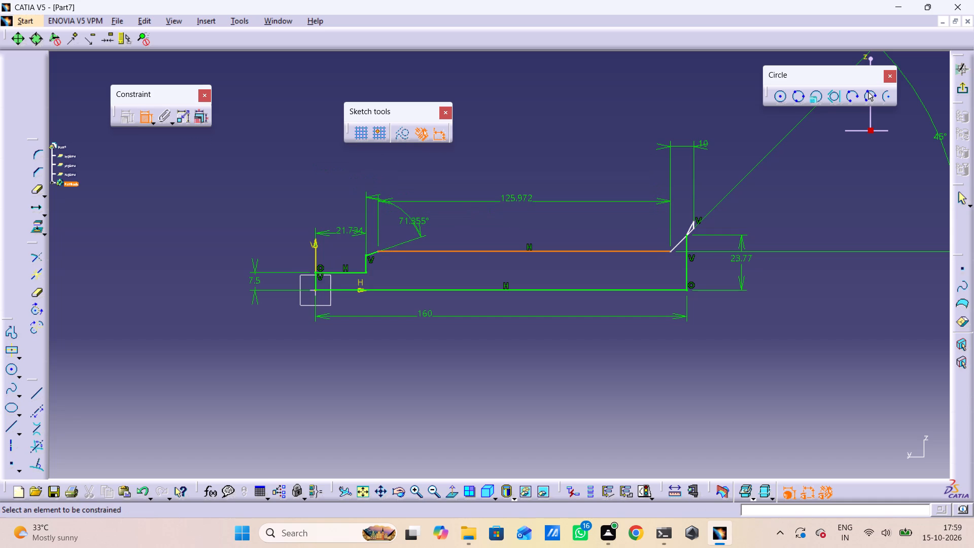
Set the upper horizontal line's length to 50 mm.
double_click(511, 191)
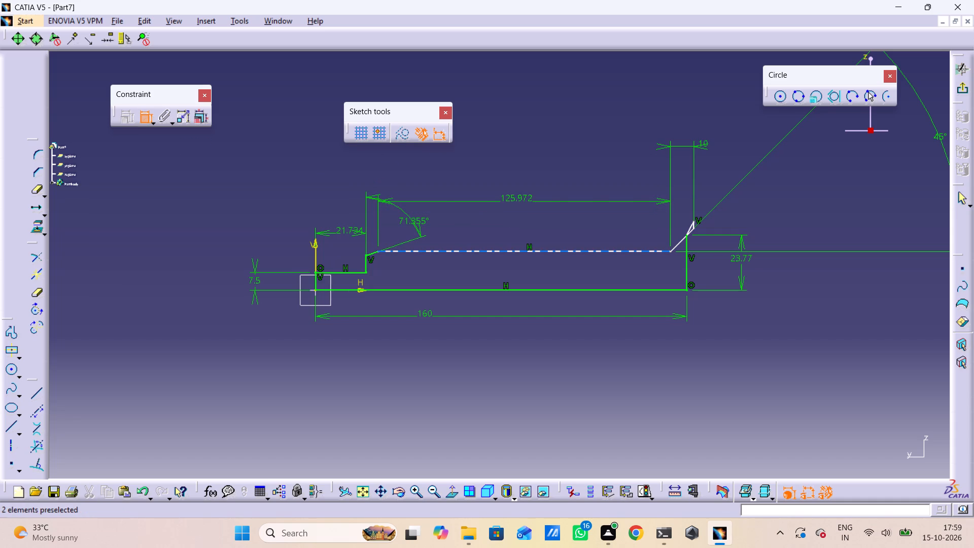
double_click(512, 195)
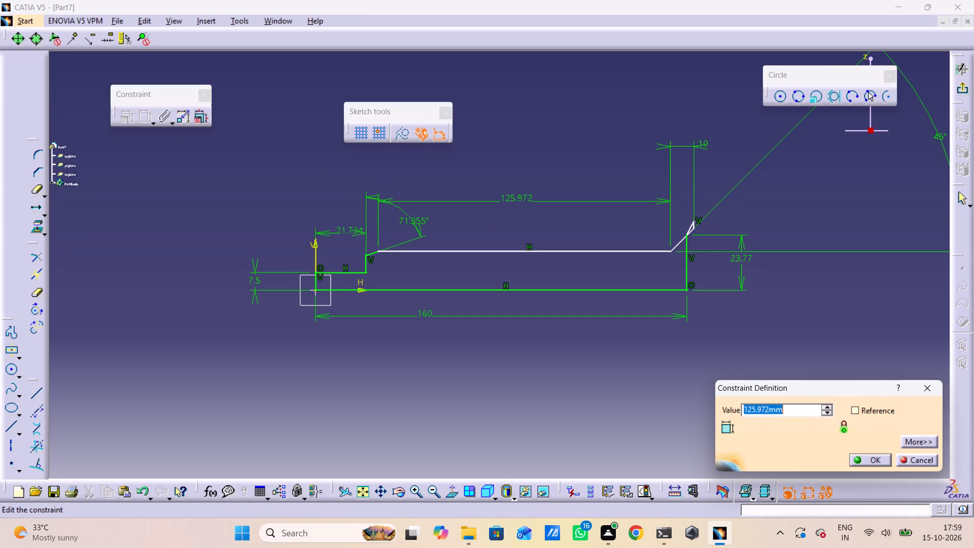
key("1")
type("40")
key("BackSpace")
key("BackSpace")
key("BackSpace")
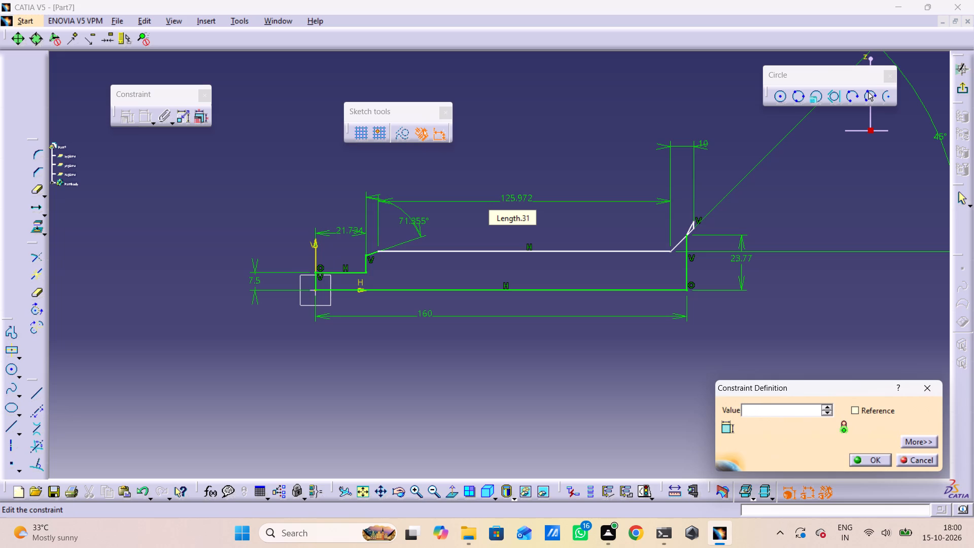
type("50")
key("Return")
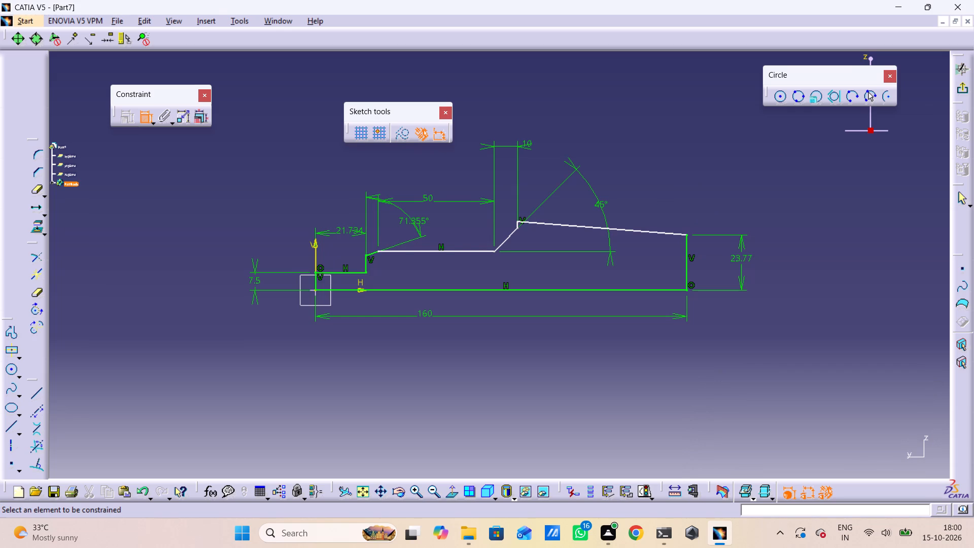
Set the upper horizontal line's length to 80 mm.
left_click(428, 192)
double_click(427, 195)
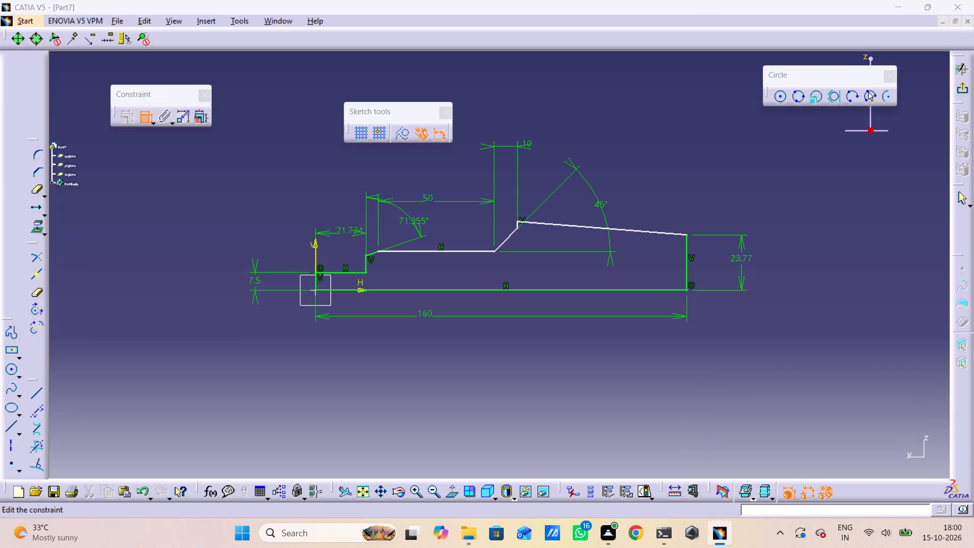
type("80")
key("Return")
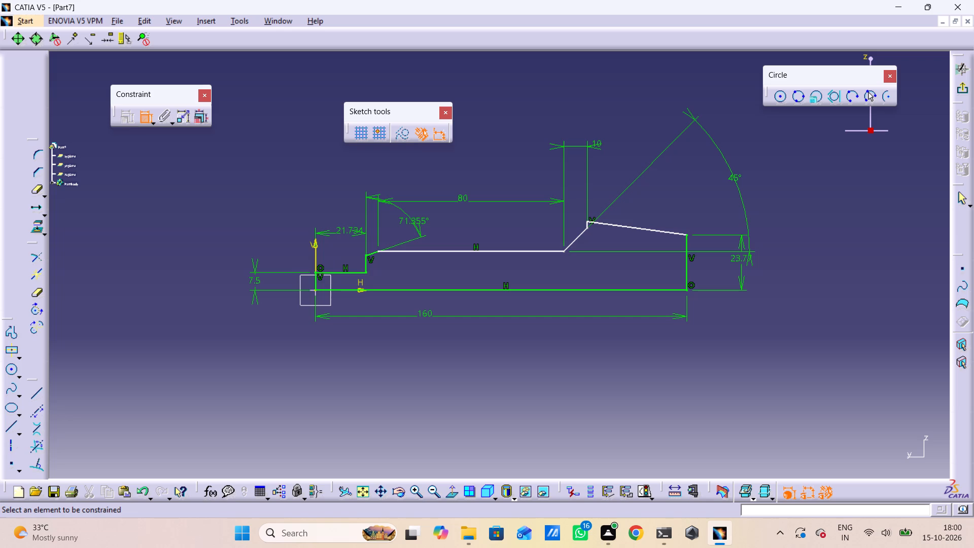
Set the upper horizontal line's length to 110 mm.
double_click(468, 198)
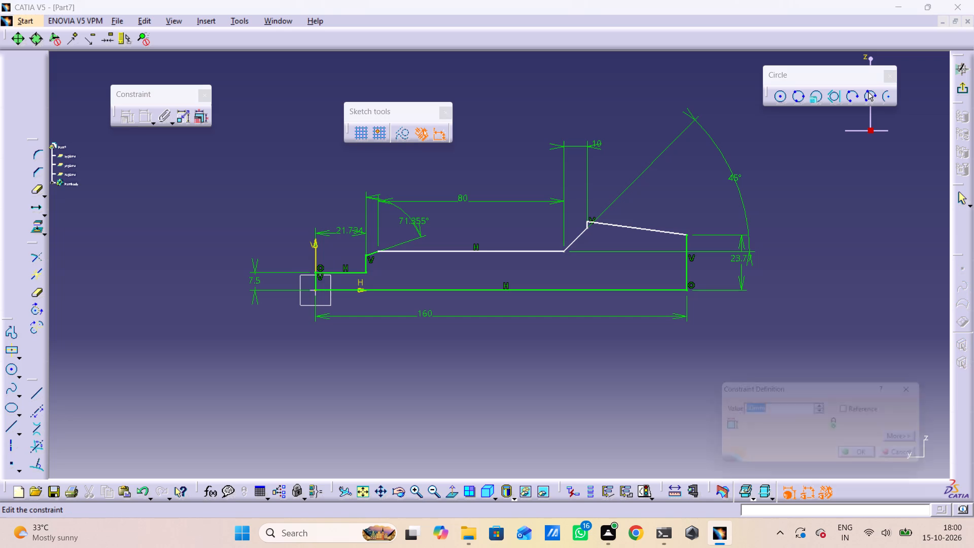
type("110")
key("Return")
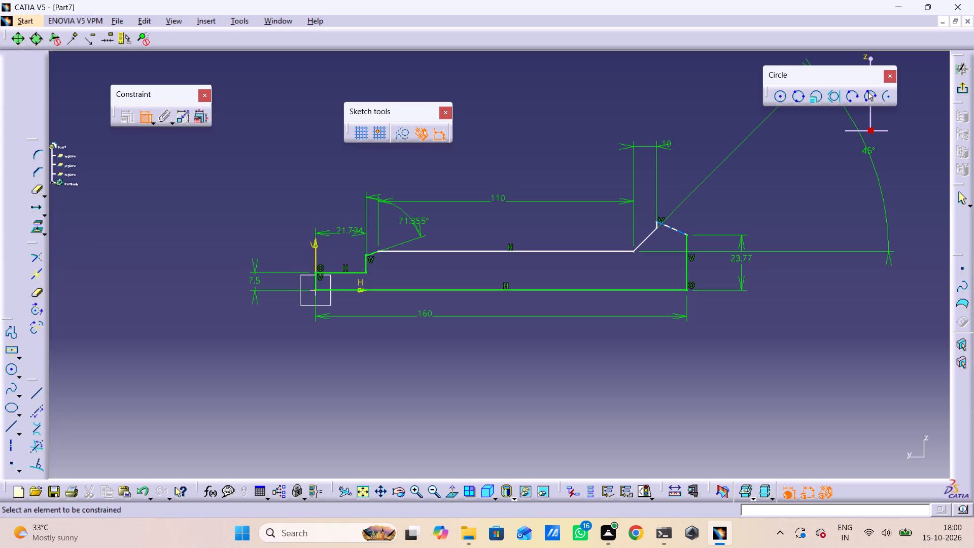
Set the upper horizontal line's length to 115 mm.
middle_click_drag(665, 231, 668, 193, "ctrl")
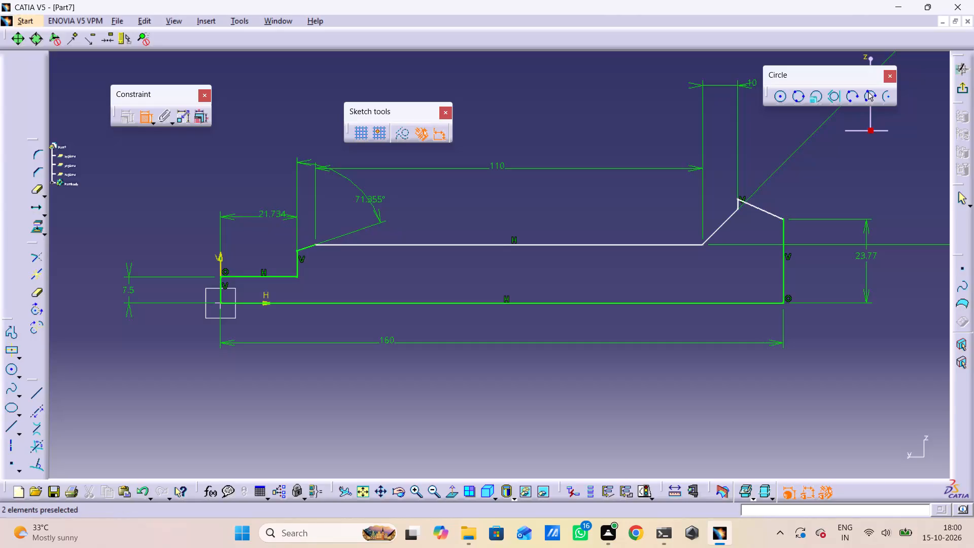
double_click(496, 160)
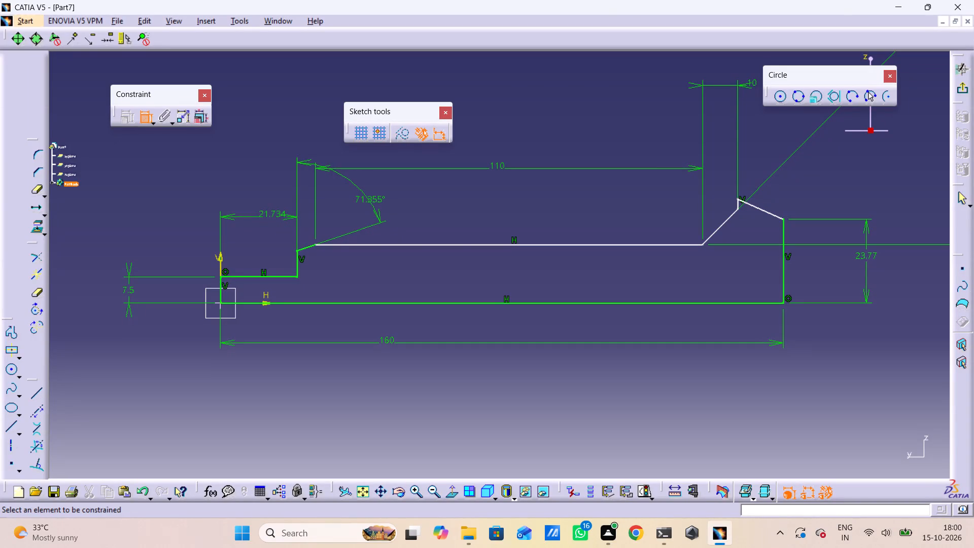
double_click(496, 159)
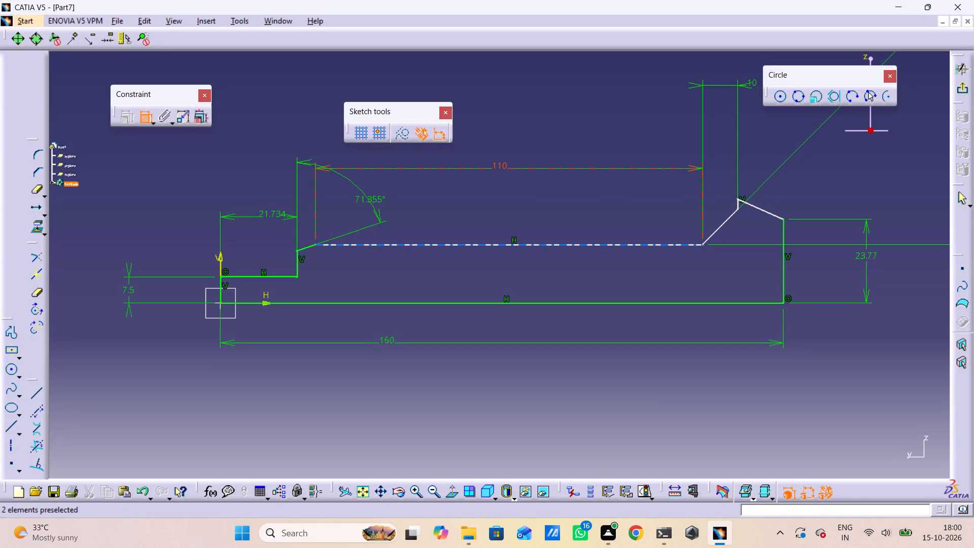
double_click(498, 164)
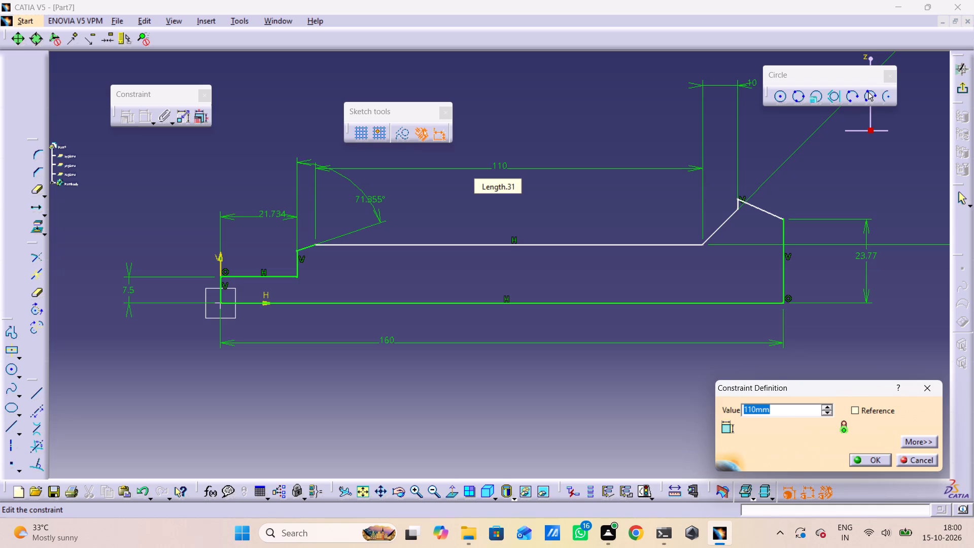
type("115")
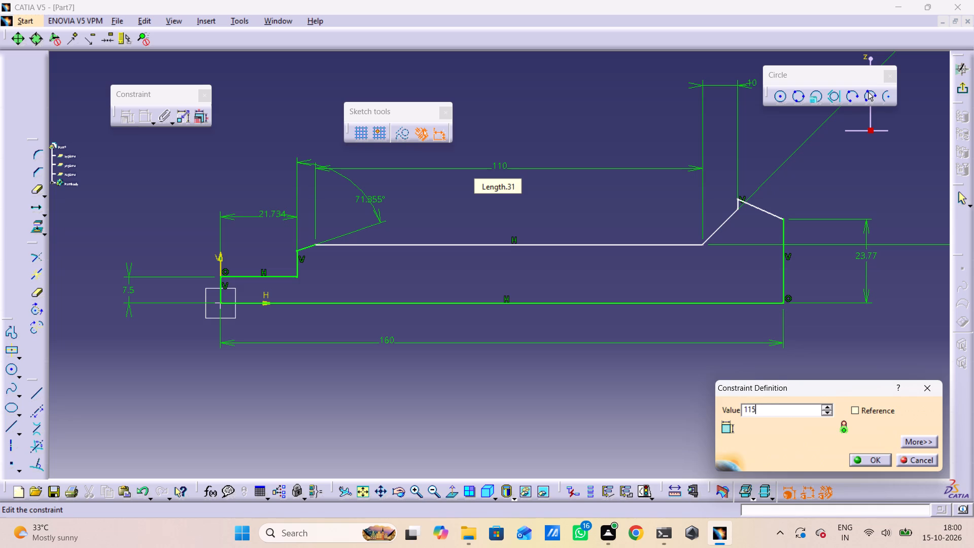
key("Return")
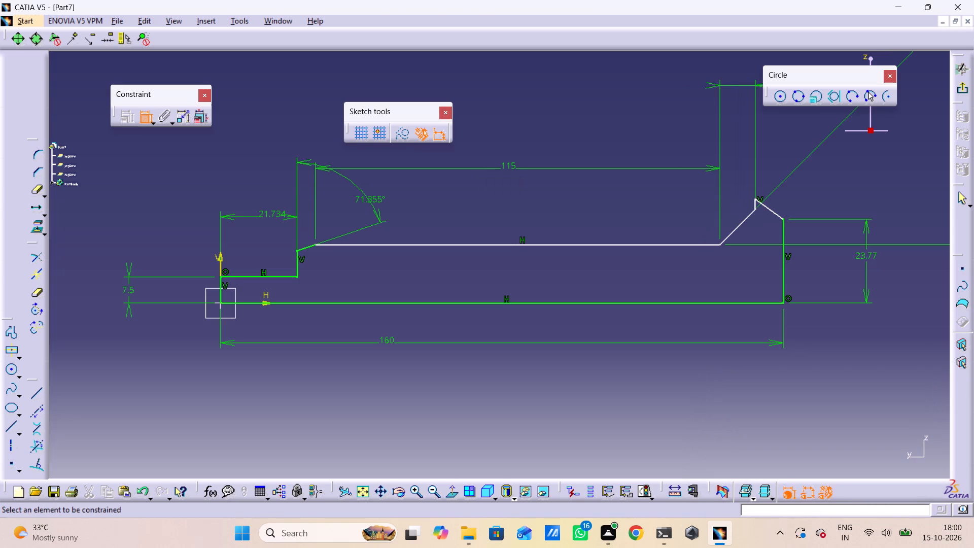
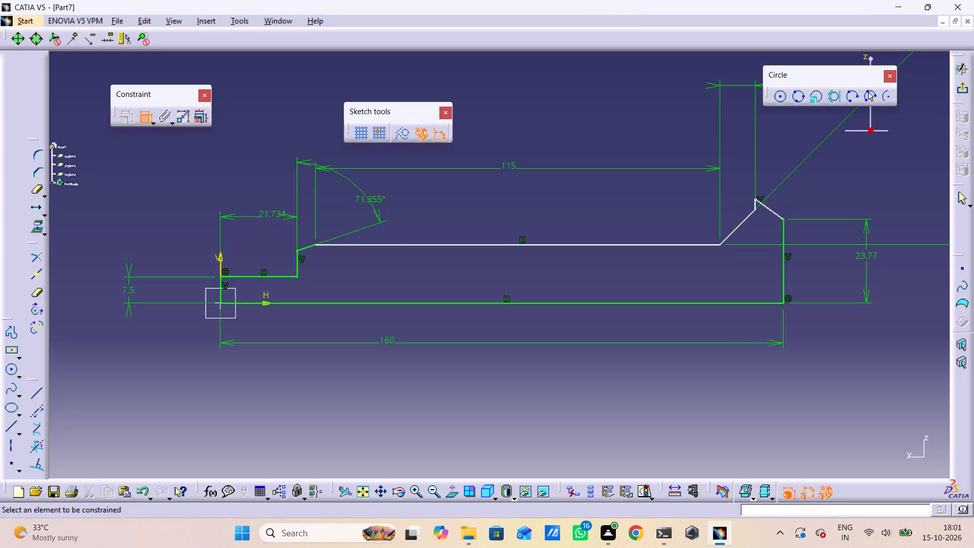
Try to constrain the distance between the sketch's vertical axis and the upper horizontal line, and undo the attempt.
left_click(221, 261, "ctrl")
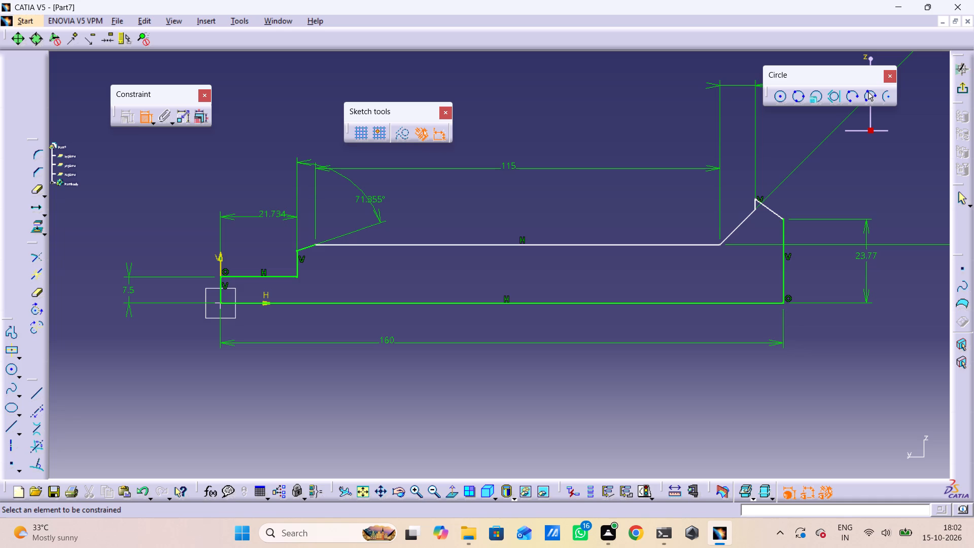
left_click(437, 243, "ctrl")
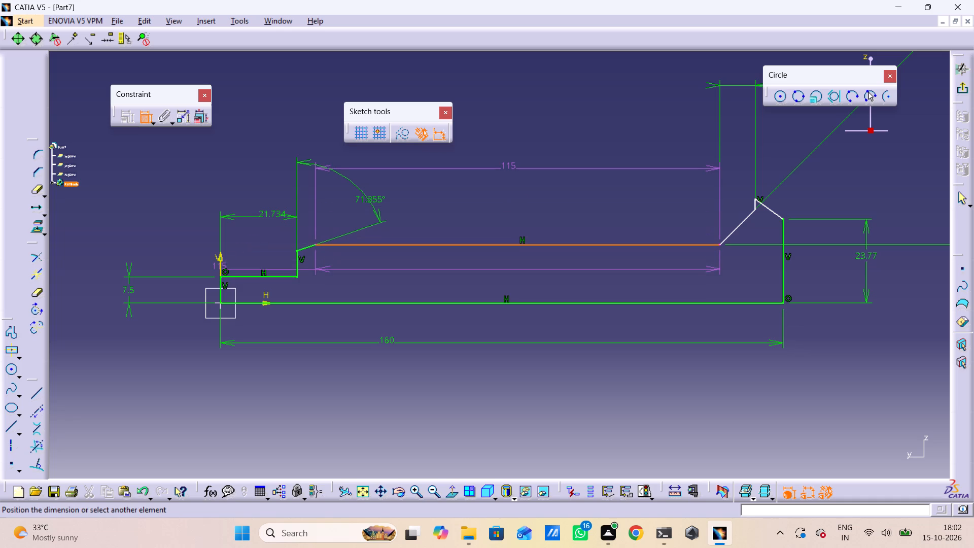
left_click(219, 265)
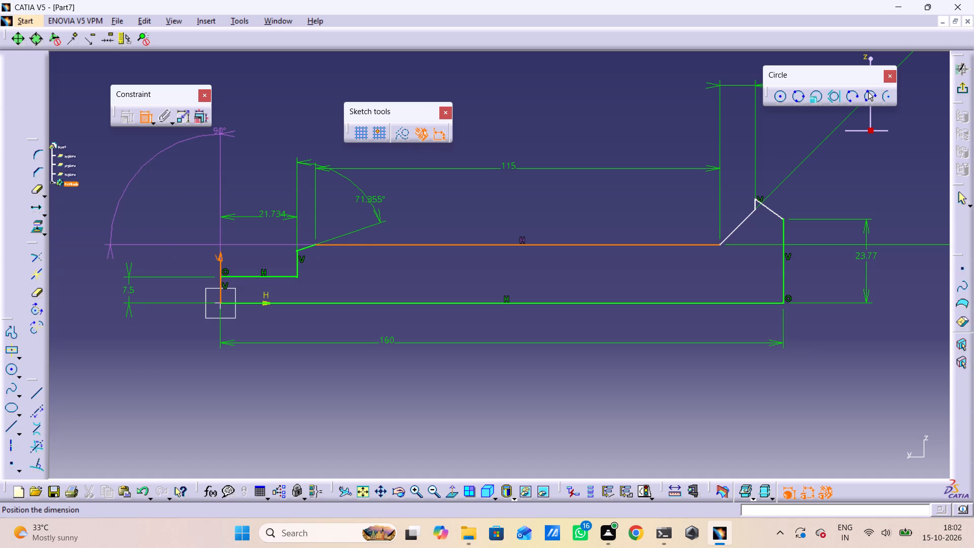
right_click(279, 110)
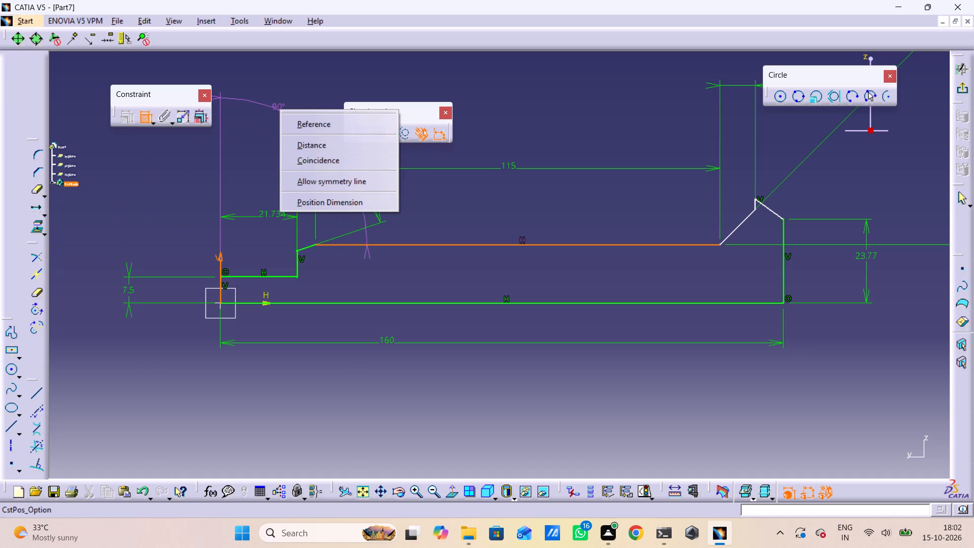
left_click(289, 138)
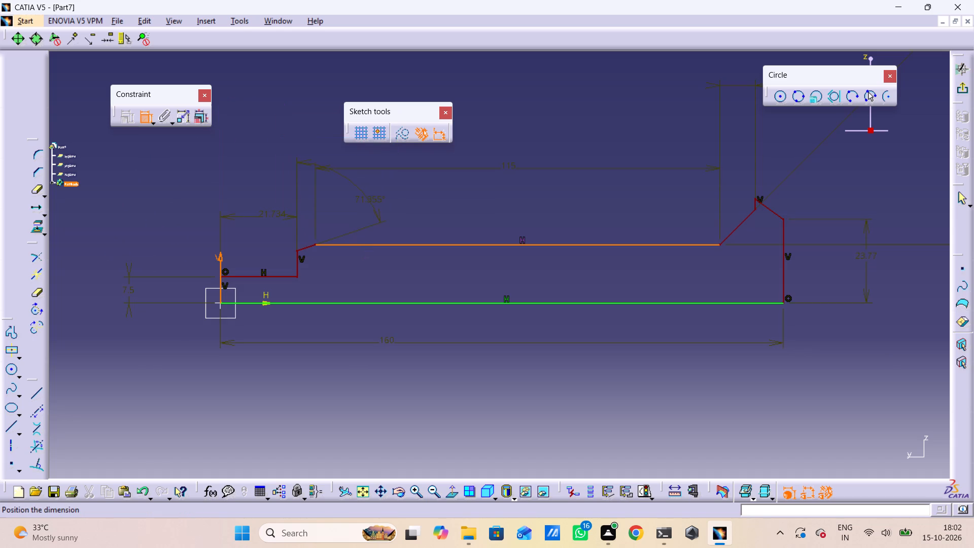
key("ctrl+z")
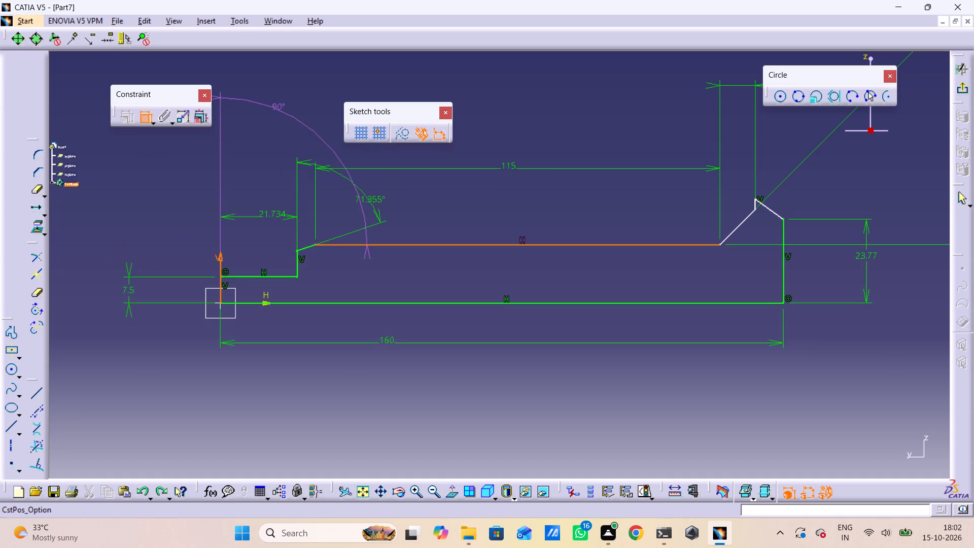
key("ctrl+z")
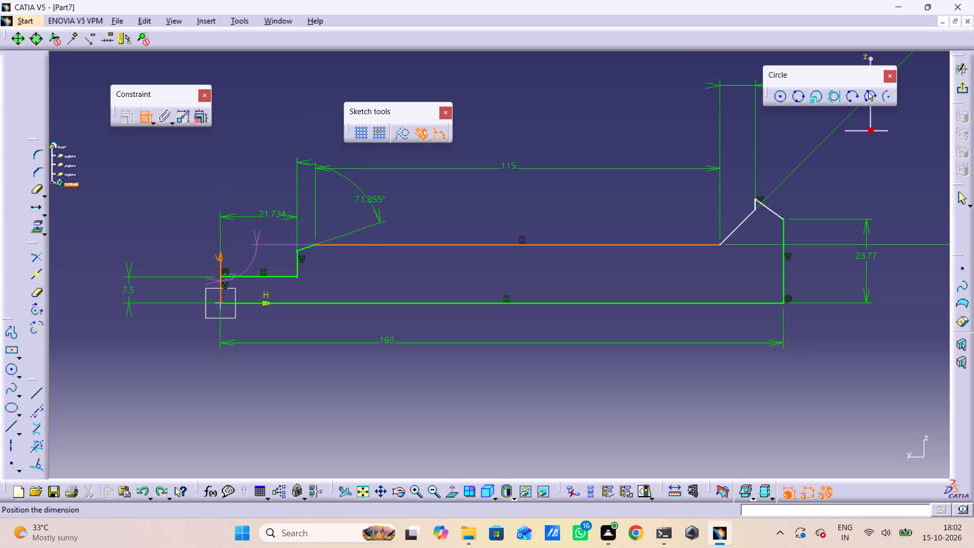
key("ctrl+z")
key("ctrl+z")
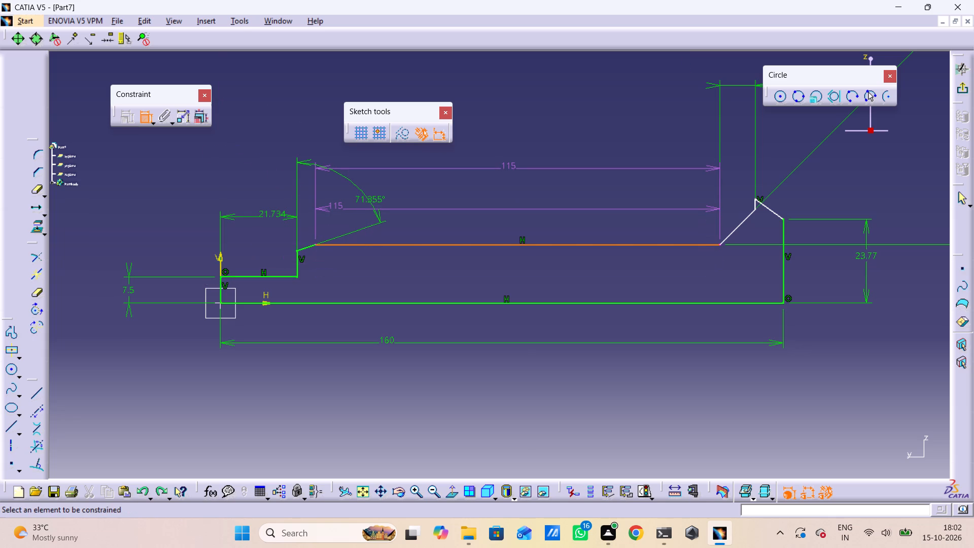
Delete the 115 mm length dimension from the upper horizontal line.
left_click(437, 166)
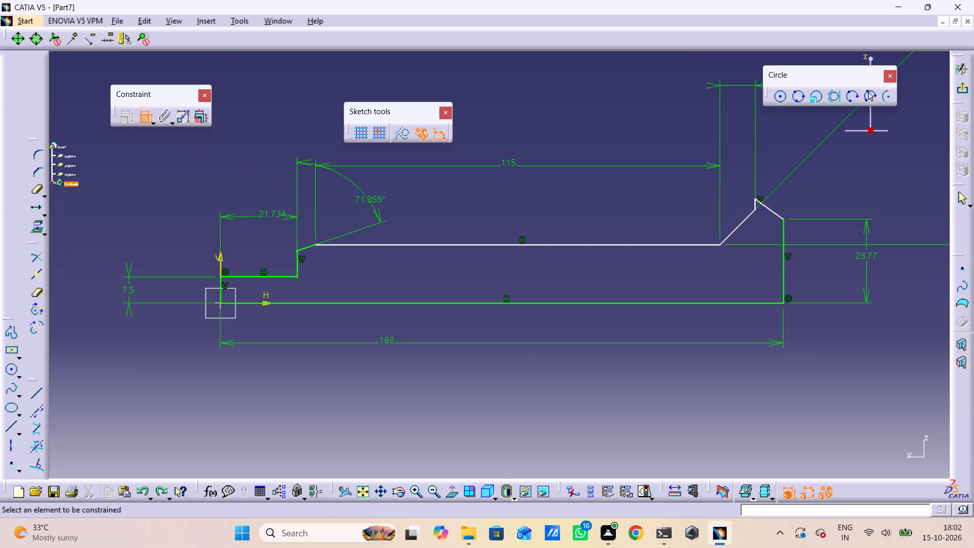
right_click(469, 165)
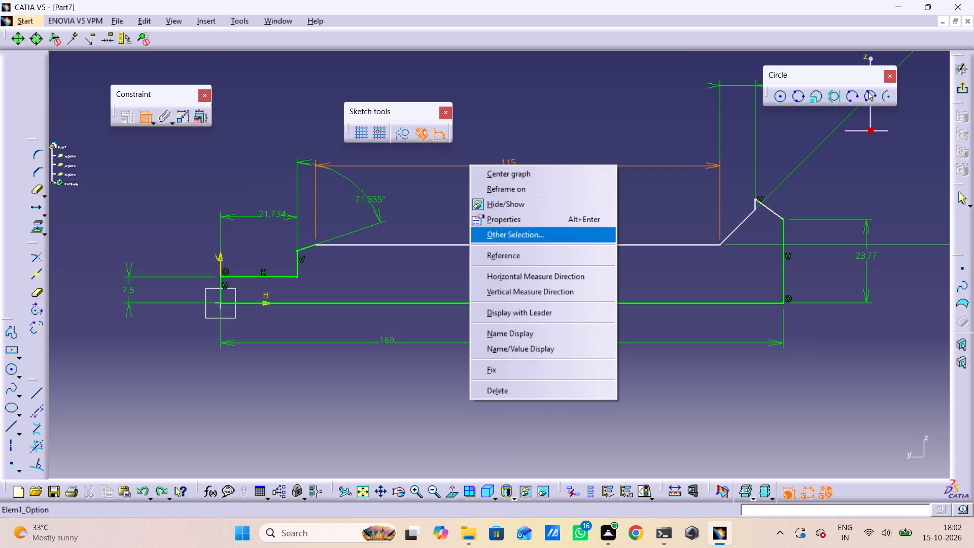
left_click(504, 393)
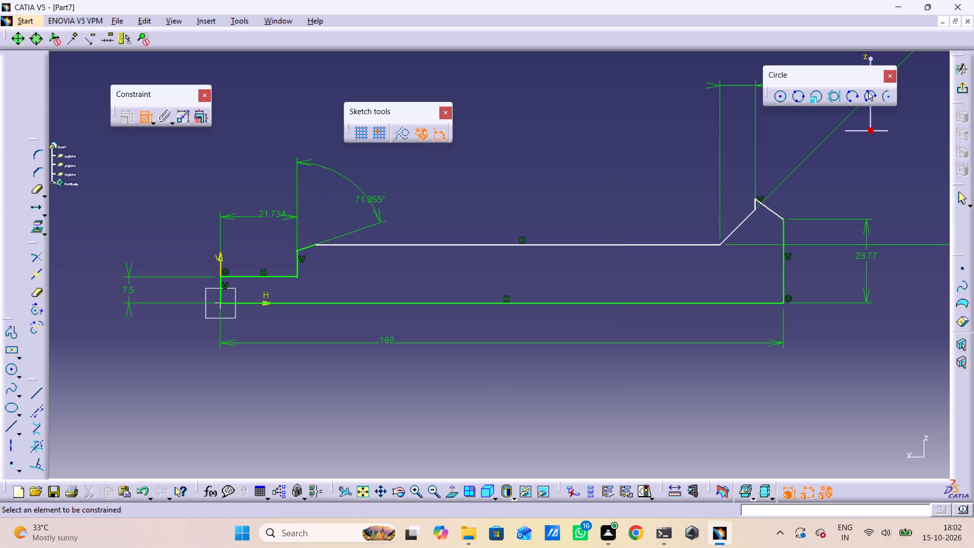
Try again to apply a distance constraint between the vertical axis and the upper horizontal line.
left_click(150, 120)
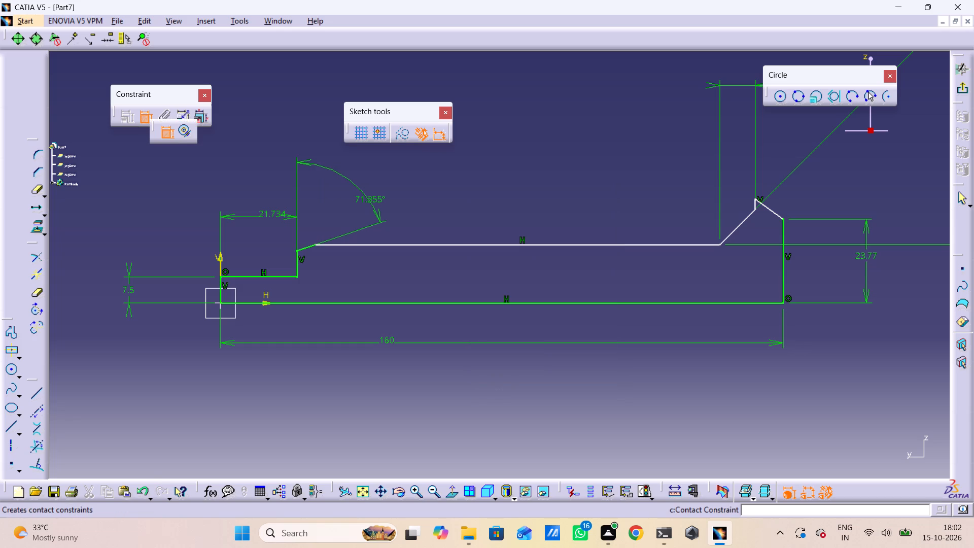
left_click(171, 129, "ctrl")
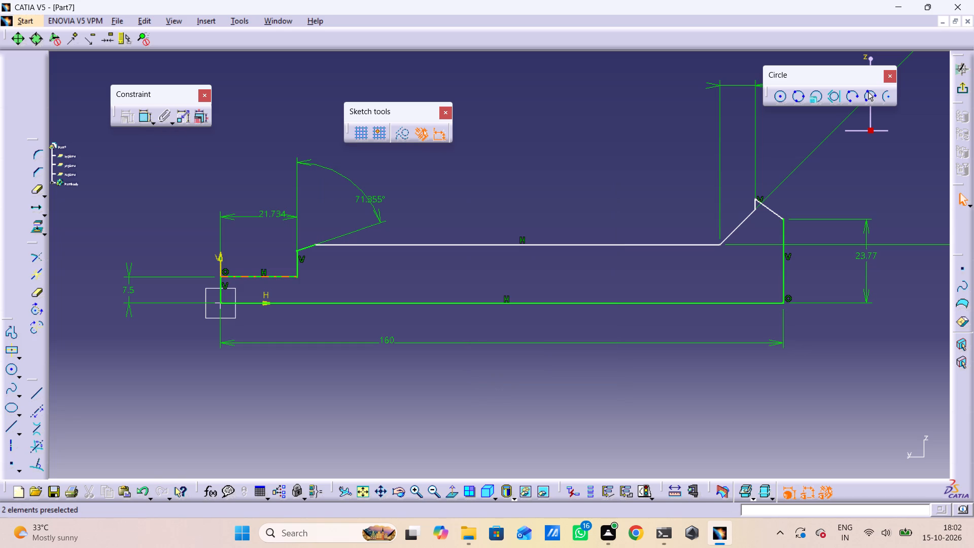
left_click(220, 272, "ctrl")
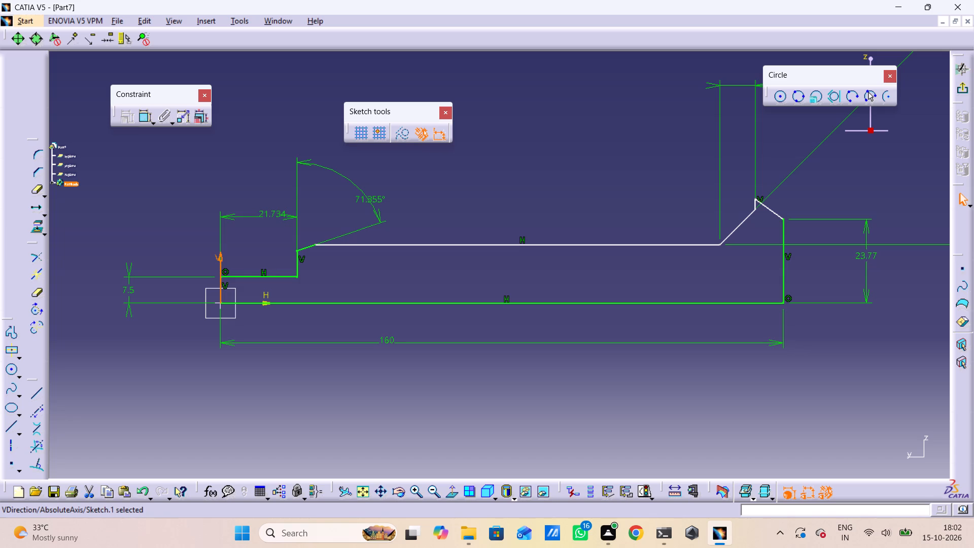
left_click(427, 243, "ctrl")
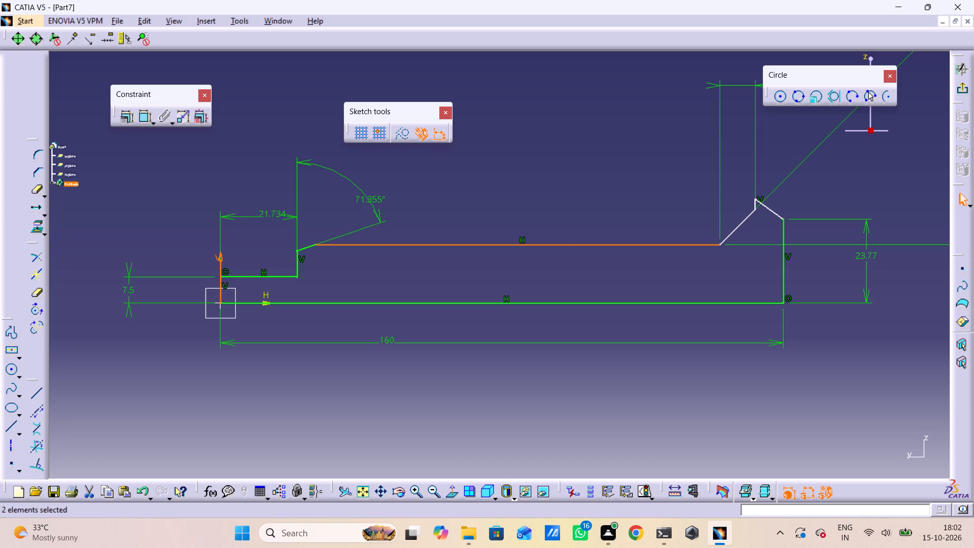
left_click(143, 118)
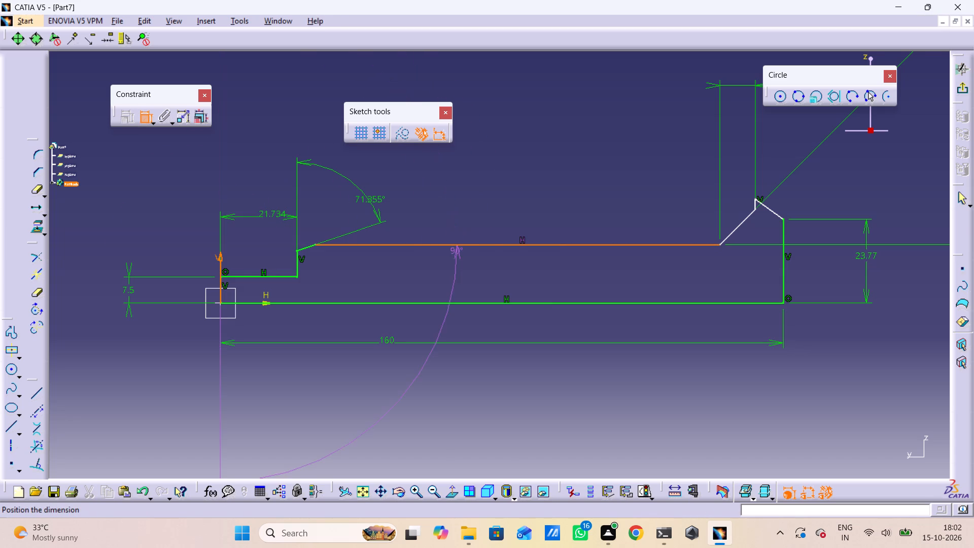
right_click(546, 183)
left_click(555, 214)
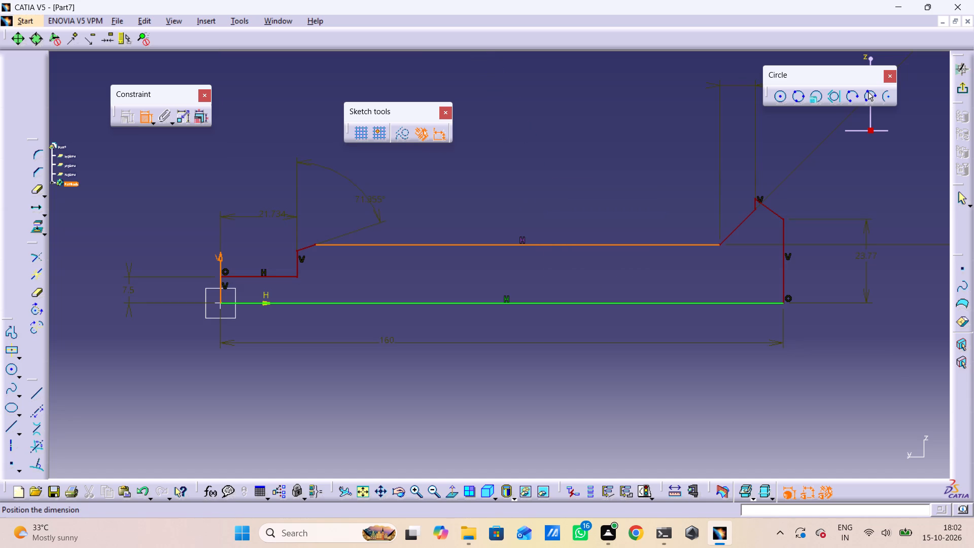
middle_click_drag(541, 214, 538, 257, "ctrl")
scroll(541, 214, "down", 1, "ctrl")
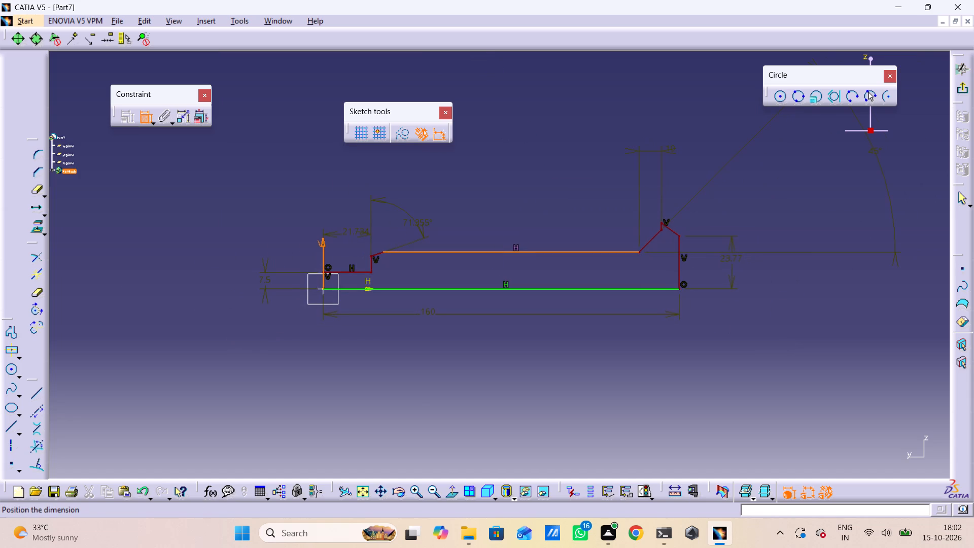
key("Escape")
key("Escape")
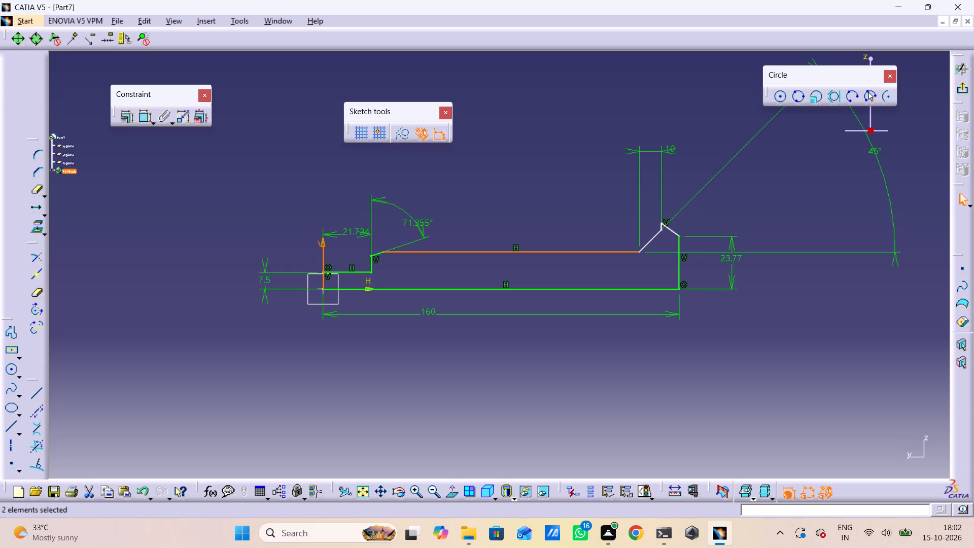
Undo the deletion of the upper horizontal line's length dimension together with the preceding changes to its length.
key("ctrl+z")
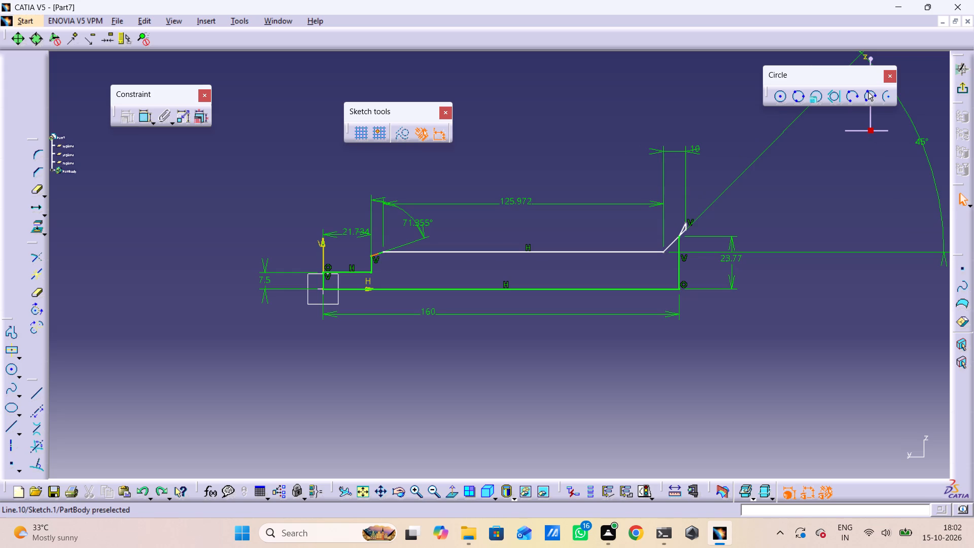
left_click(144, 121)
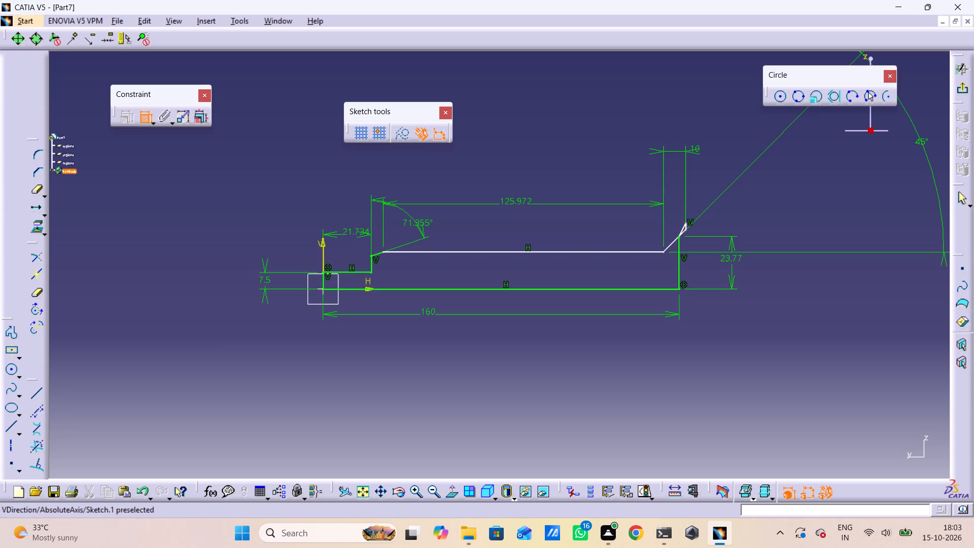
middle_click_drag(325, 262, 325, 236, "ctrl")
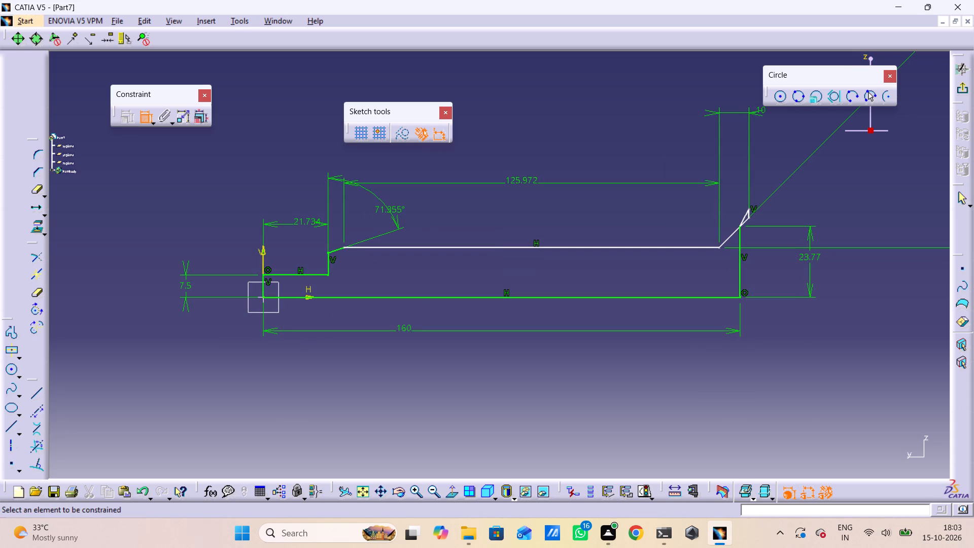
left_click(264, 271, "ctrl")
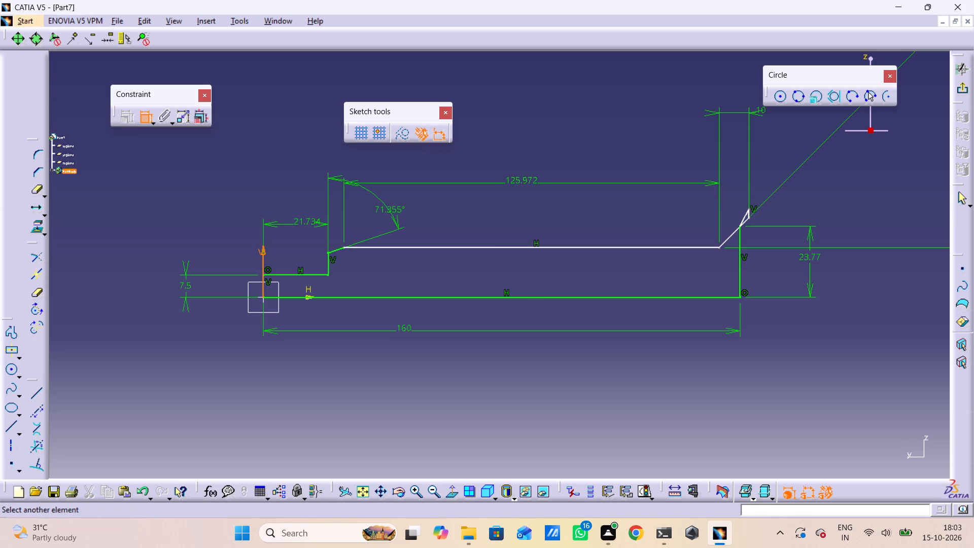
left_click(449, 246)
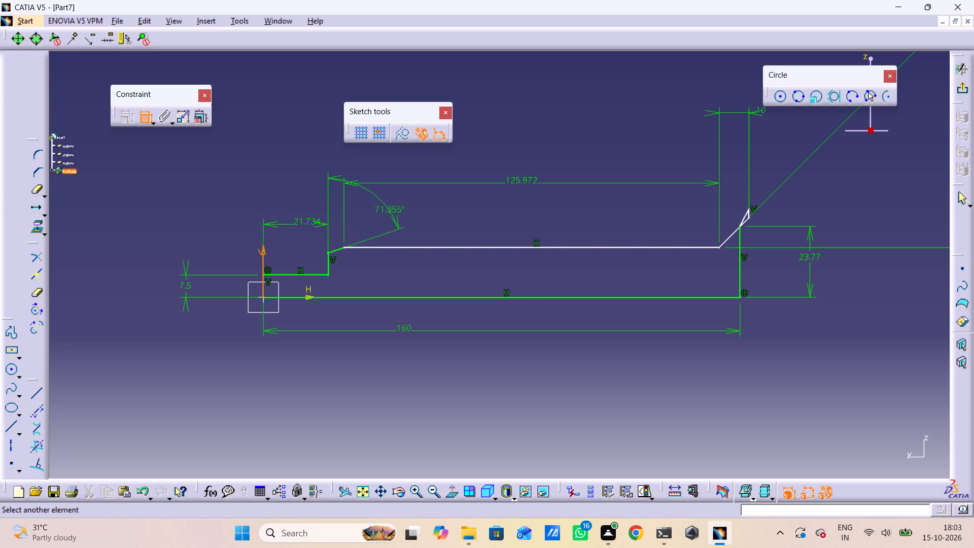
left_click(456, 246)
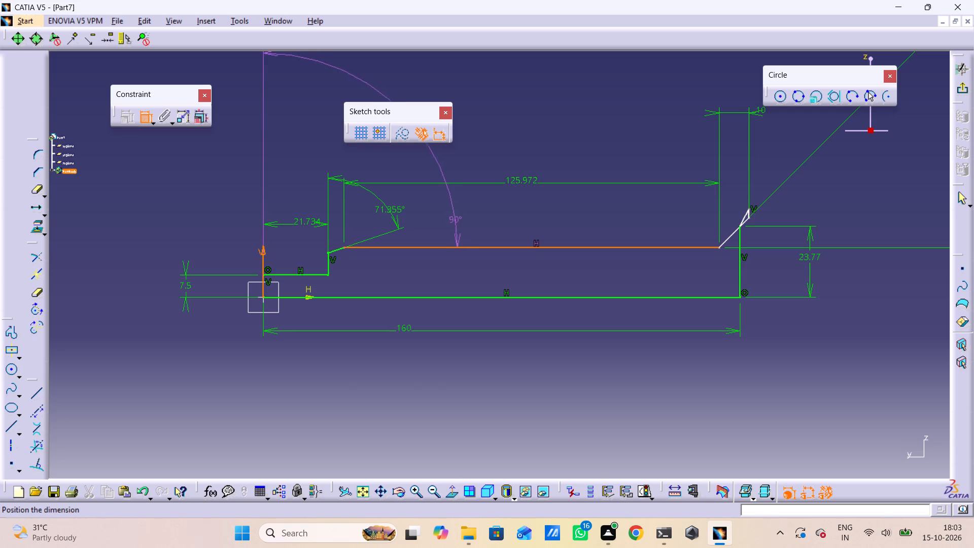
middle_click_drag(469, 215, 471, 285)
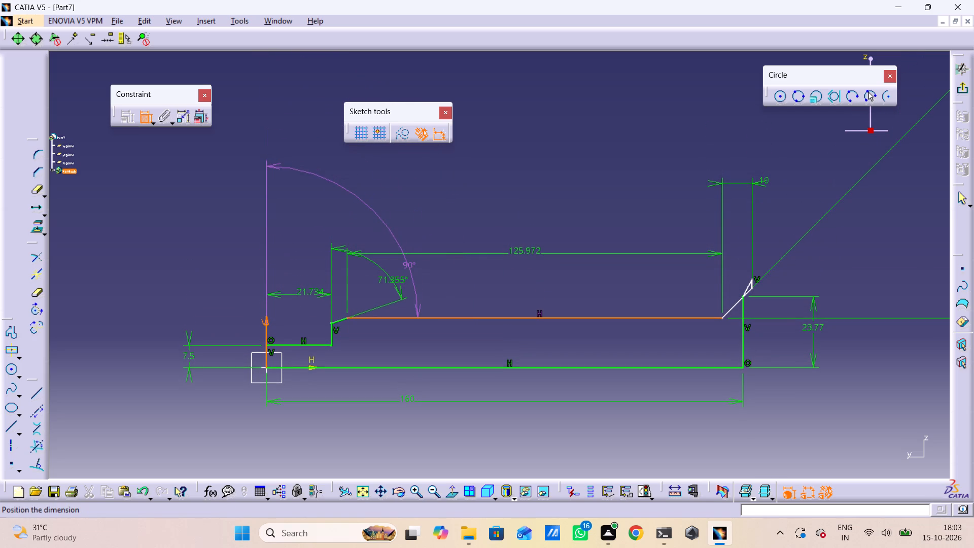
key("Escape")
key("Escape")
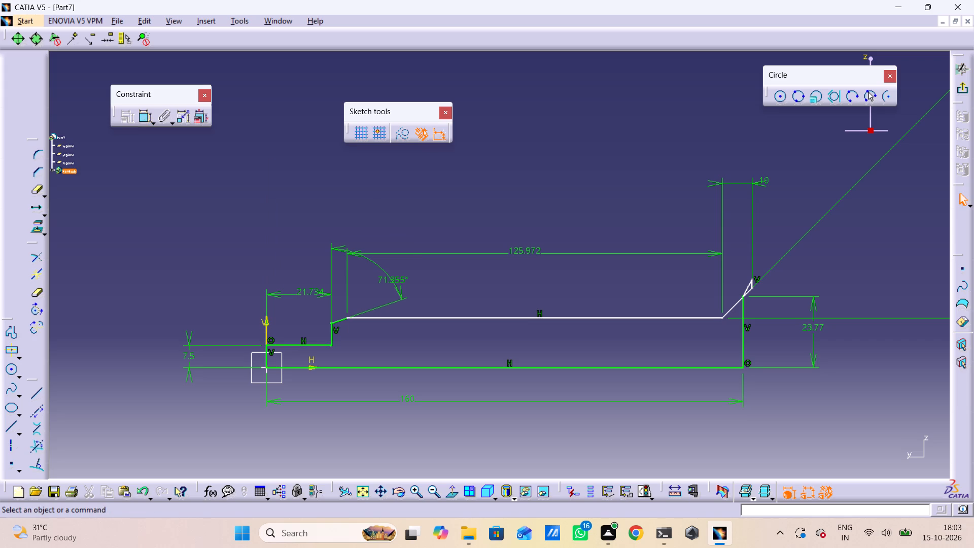
Dimension the horizontal distance from the sketch's vertical axis to the short vertical line above the 45° slope.
left_click(145, 113)
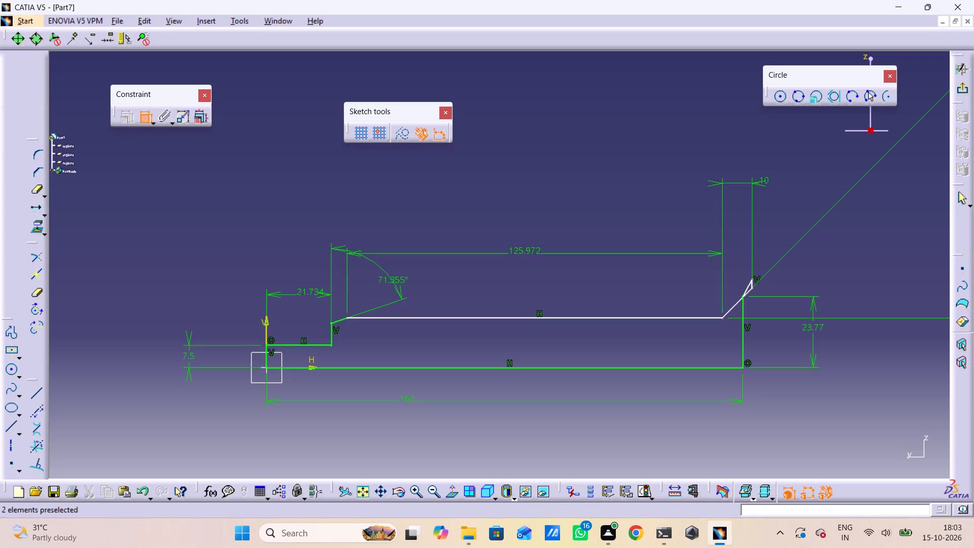
left_click(264, 329, "ctrl")
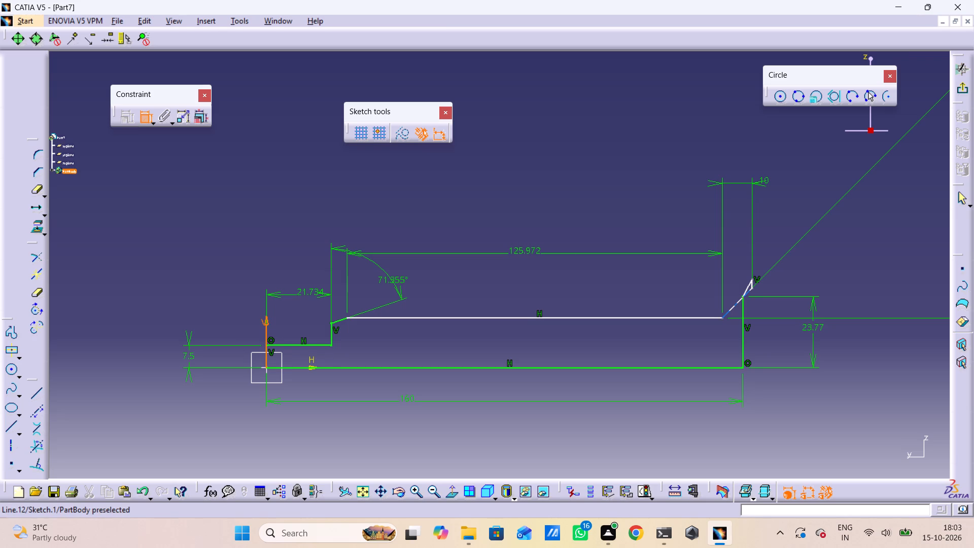
middle_click_drag(750, 283, 745, 250, "ctrl")
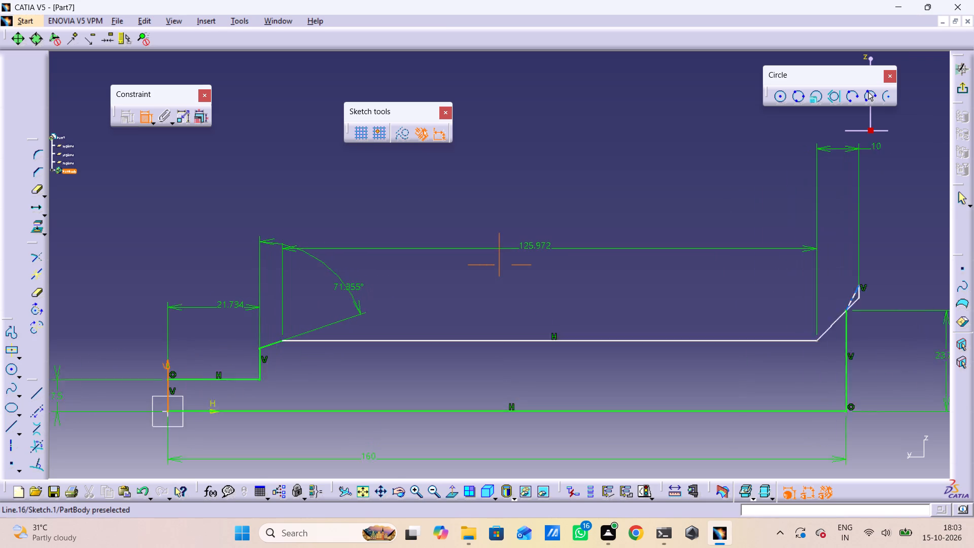
middle_click_drag(745, 250, 745, 248, "ctrl")
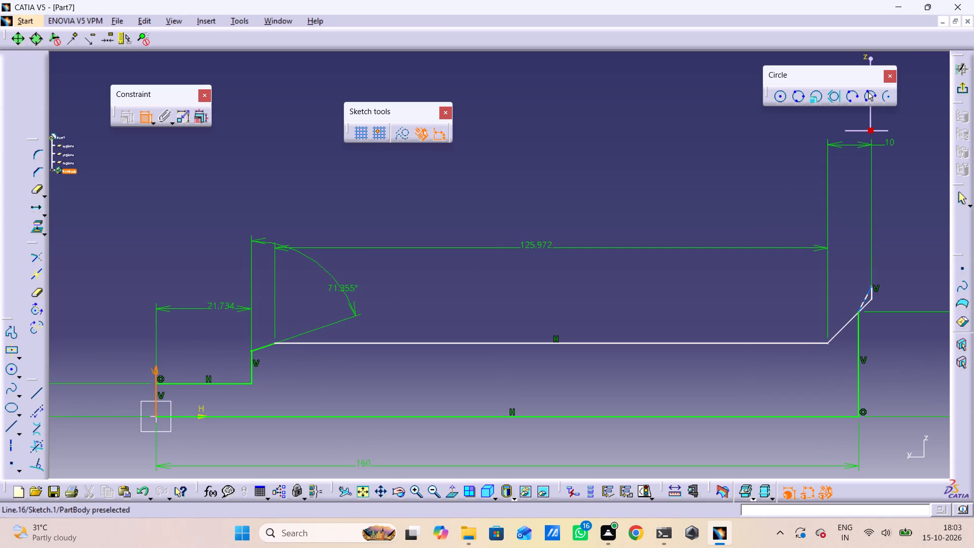
middle_click_drag(872, 291, 850, 269, "ctrl")
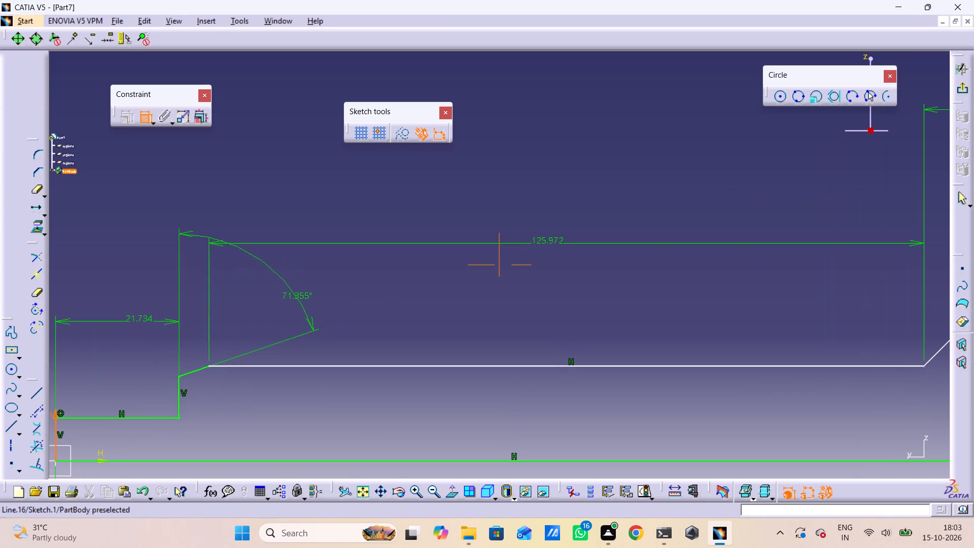
middle_click_drag(850, 269, 833, 269, "ctrl")
middle_click_drag(856, 273, 444, 290)
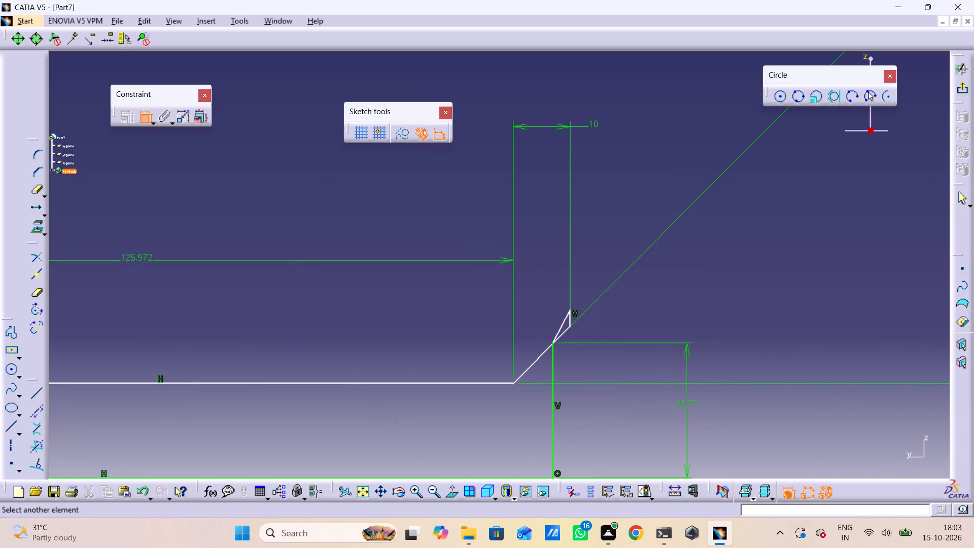
left_click(572, 320, "ctrl")
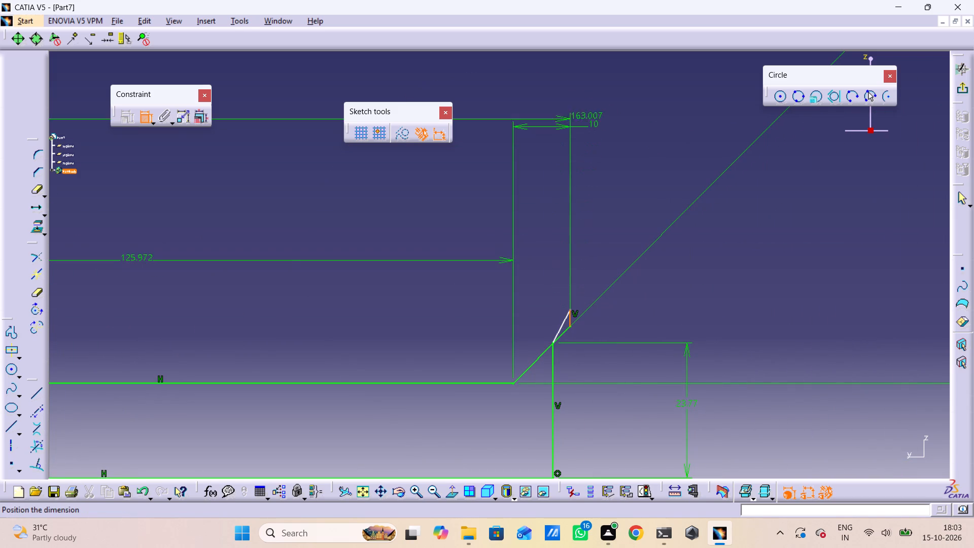
middle_click_drag(588, 81, 520, 196, "ctrl")
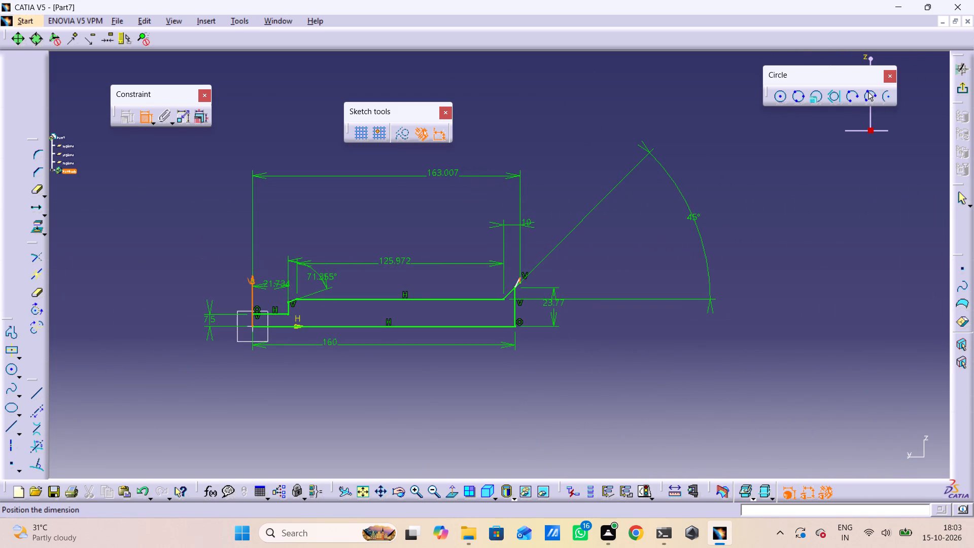
left_click(409, 182)
Set the distance from the vertical axis to the short vertical line above the 45° slope to 150 mm.
double_click(410, 174)
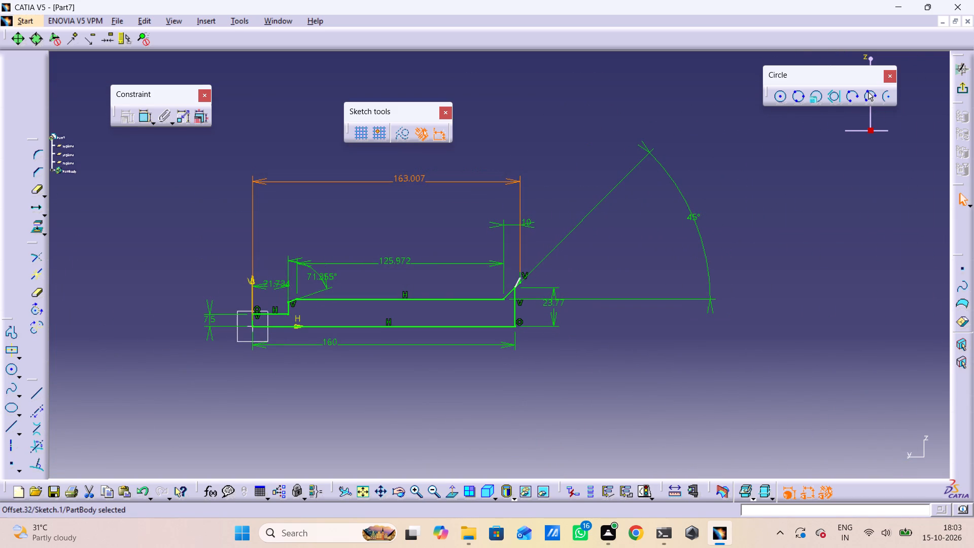
type("150")
key("Return")
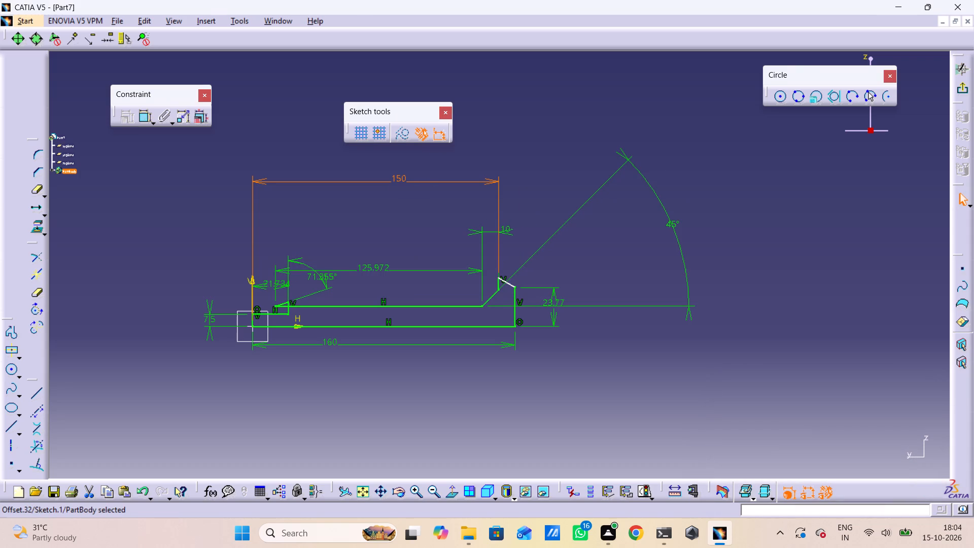
key("Escape")
key("Escape")
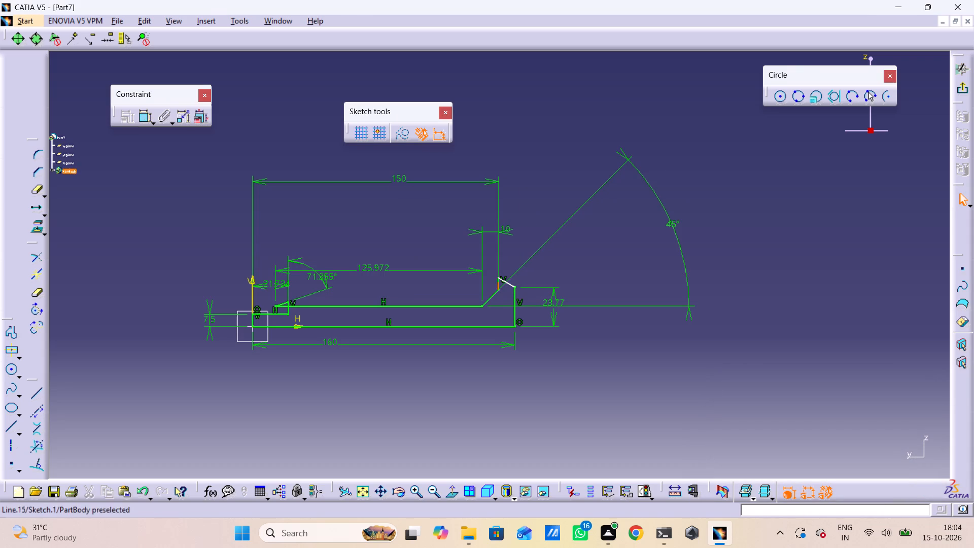
Dimension the slanted closing line at the profile's far end using the vertical measure direction.
double_click(147, 115)
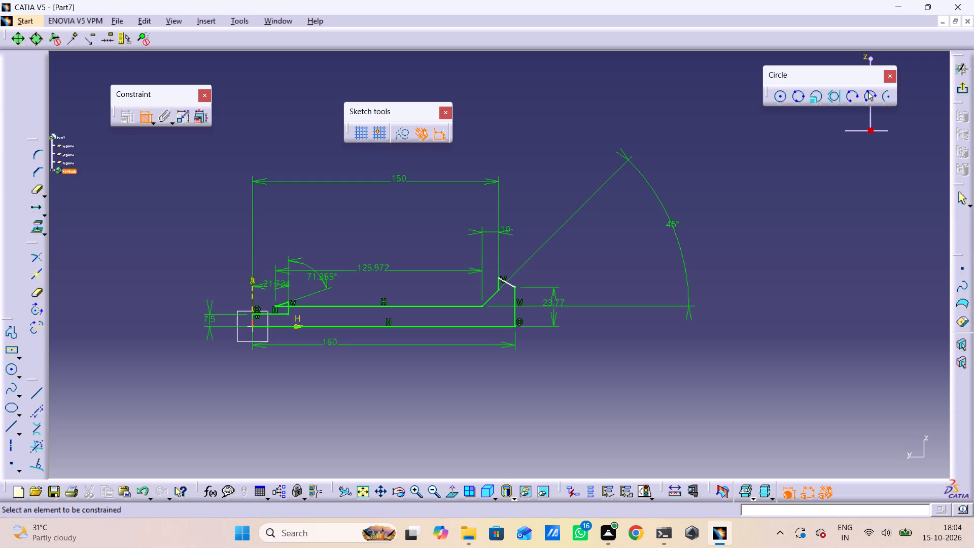
left_click(505, 281, "ctrl")
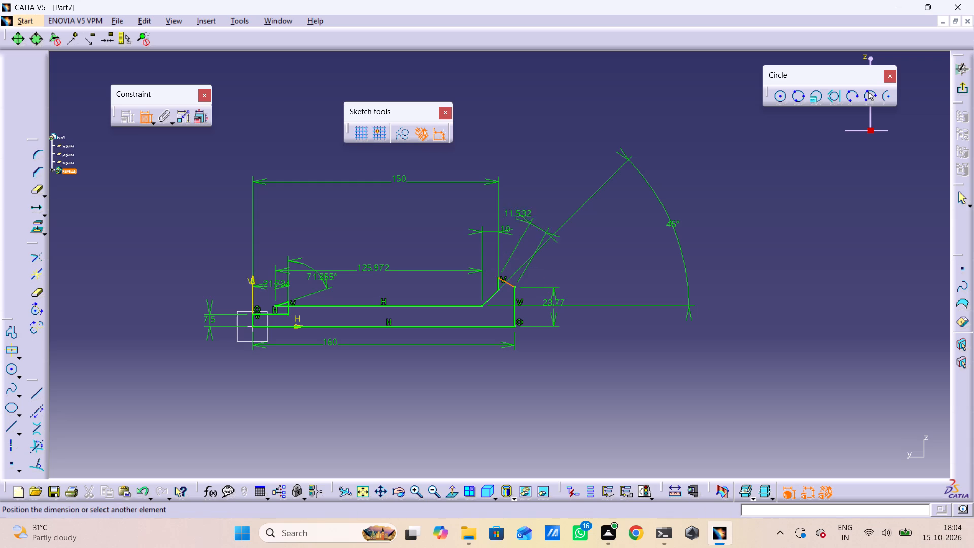
right_click(531, 171, "ctrl")
left_click(549, 206, "ctrl")
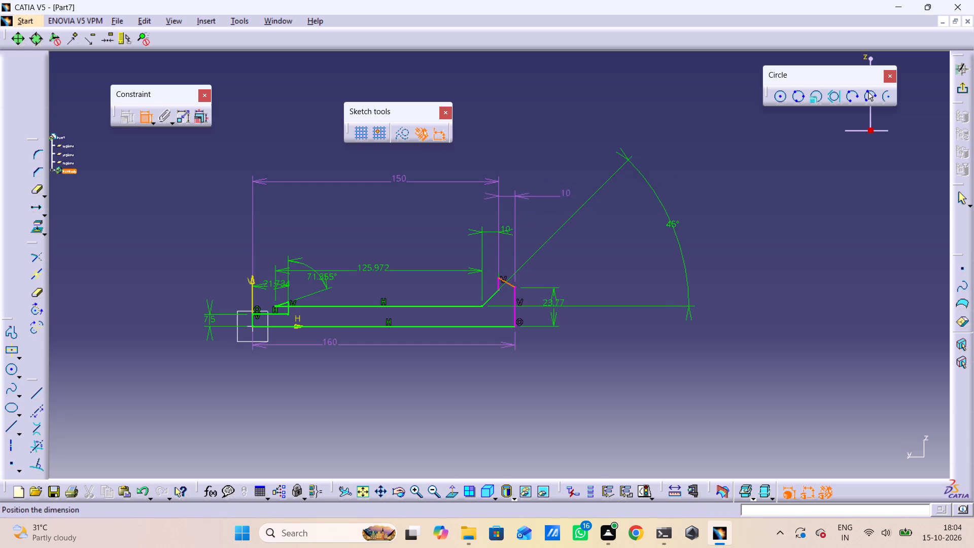
right_click(571, 165, "ctrl")
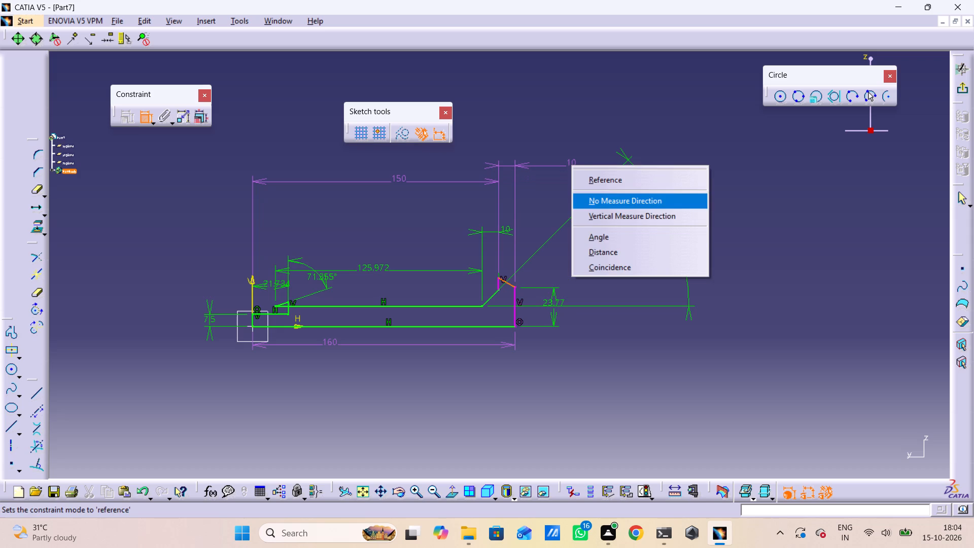
left_click(585, 212, "ctrl")
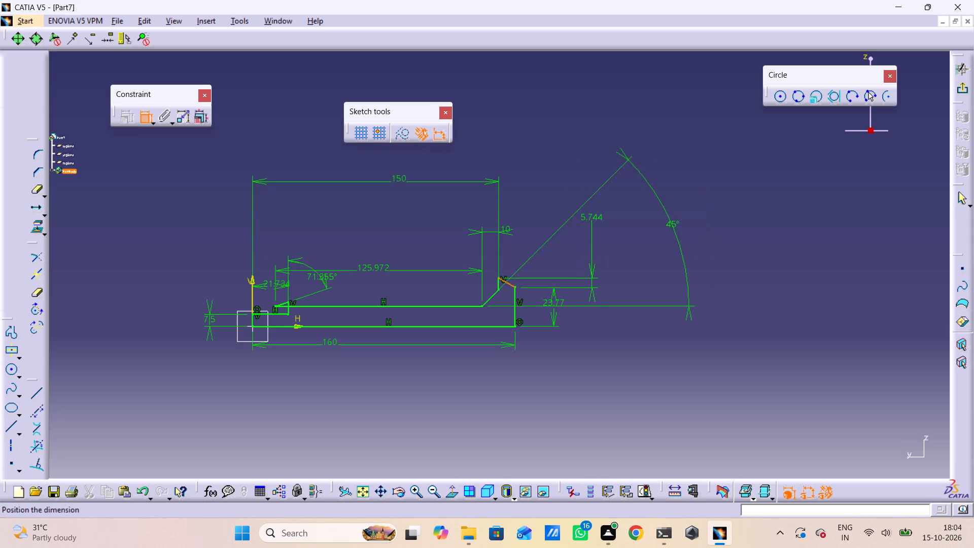
left_click(596, 221)
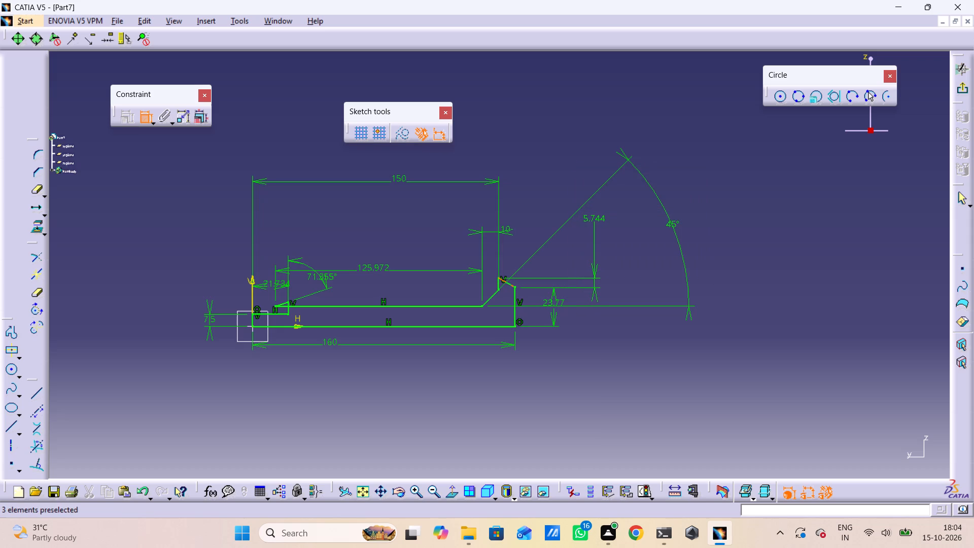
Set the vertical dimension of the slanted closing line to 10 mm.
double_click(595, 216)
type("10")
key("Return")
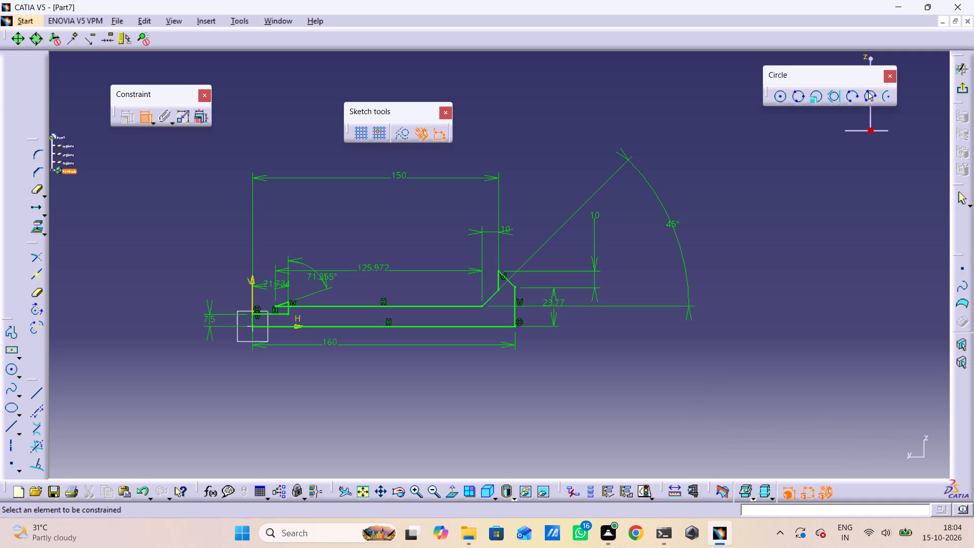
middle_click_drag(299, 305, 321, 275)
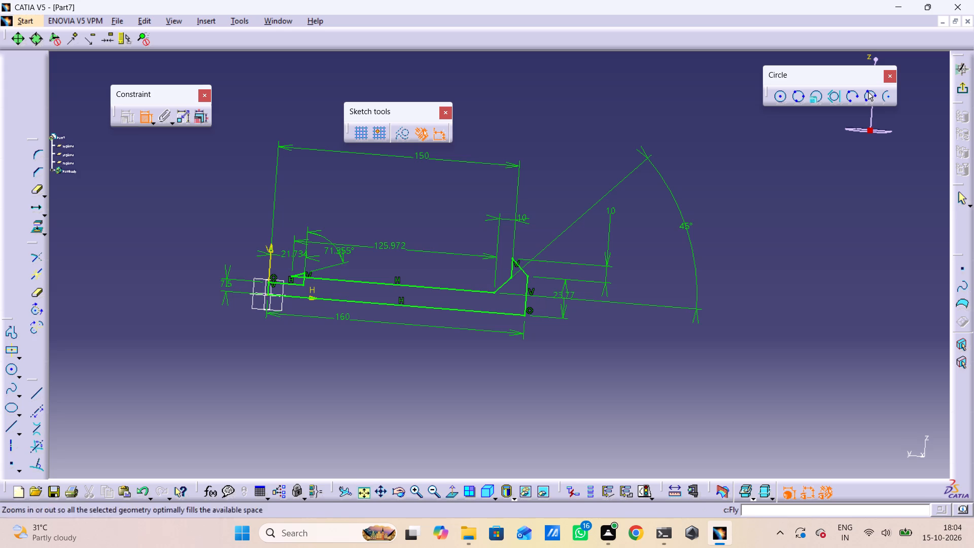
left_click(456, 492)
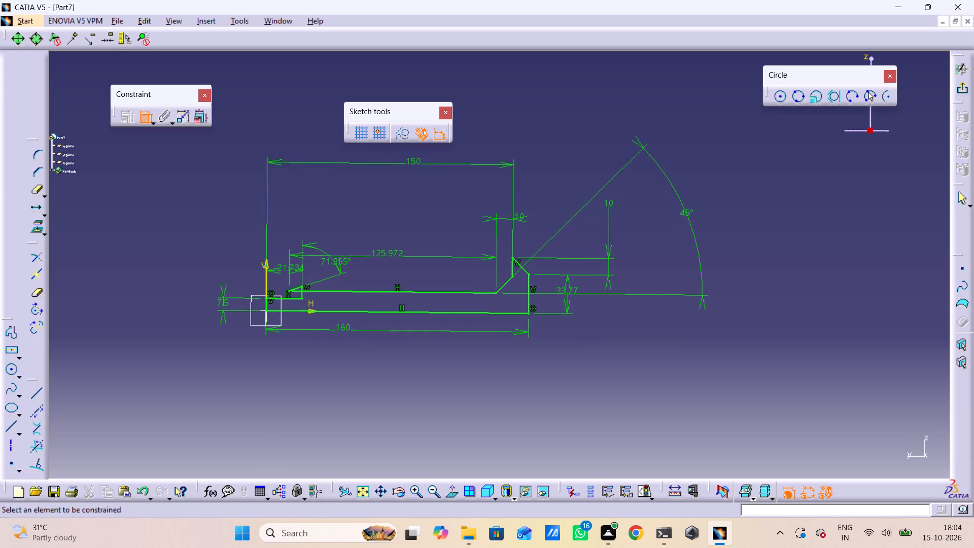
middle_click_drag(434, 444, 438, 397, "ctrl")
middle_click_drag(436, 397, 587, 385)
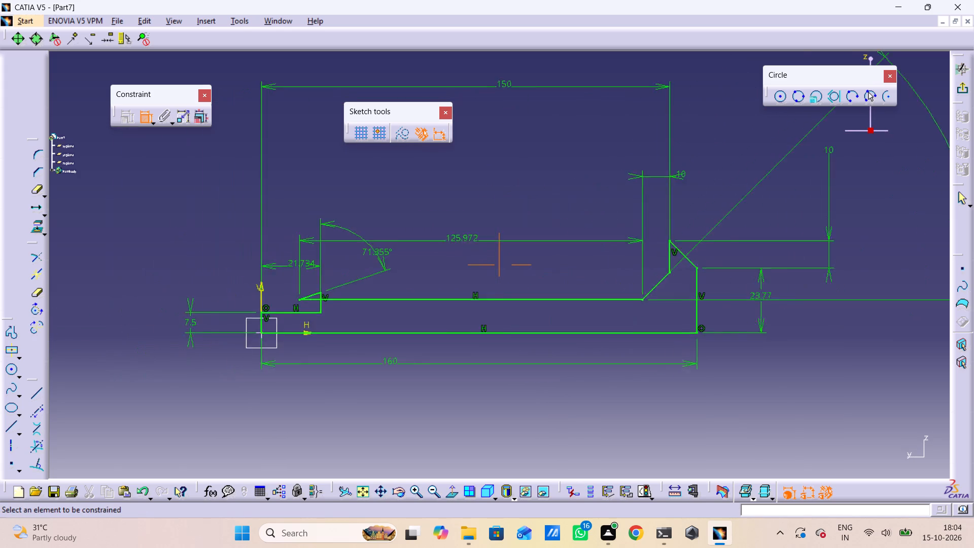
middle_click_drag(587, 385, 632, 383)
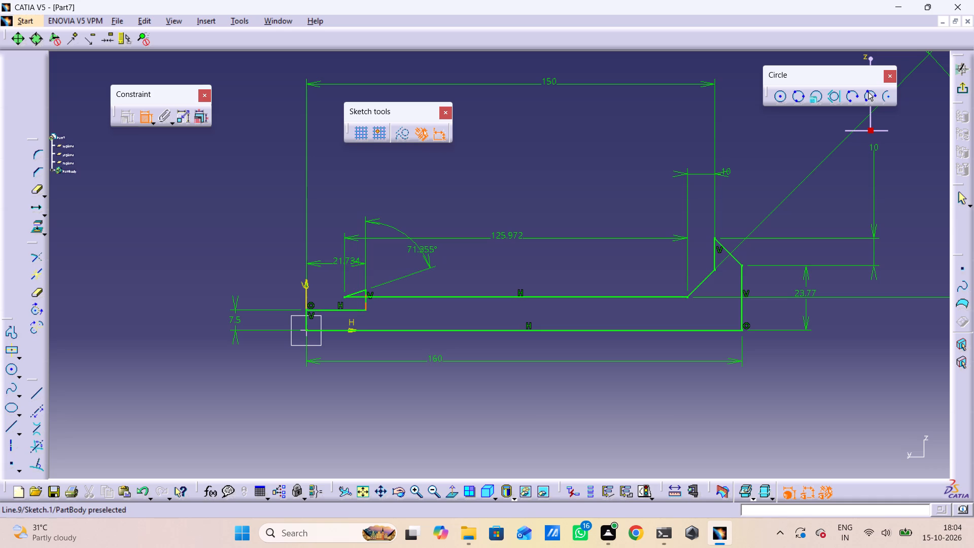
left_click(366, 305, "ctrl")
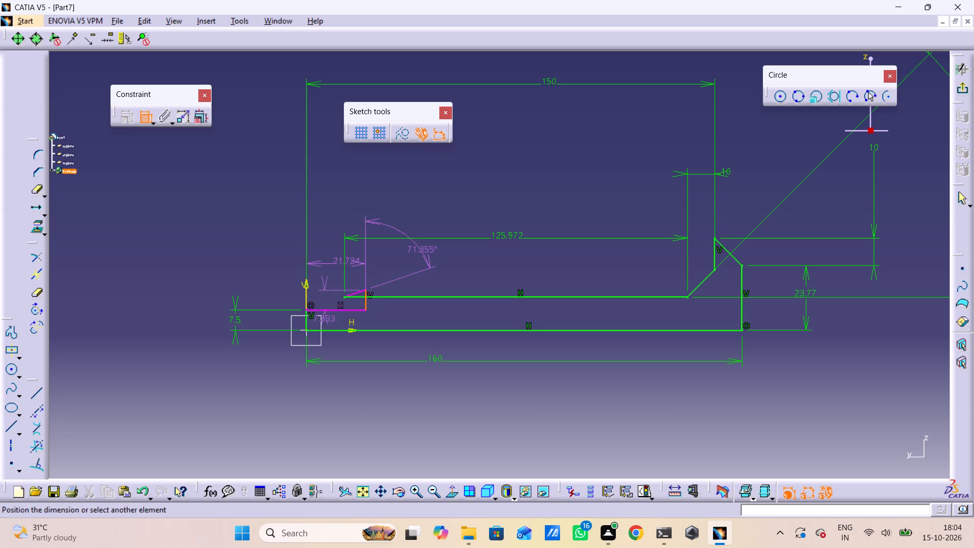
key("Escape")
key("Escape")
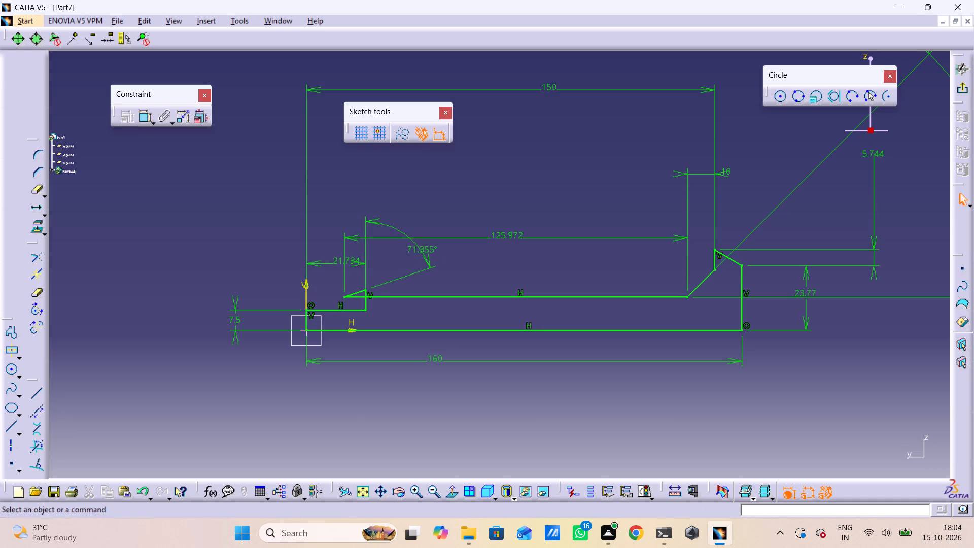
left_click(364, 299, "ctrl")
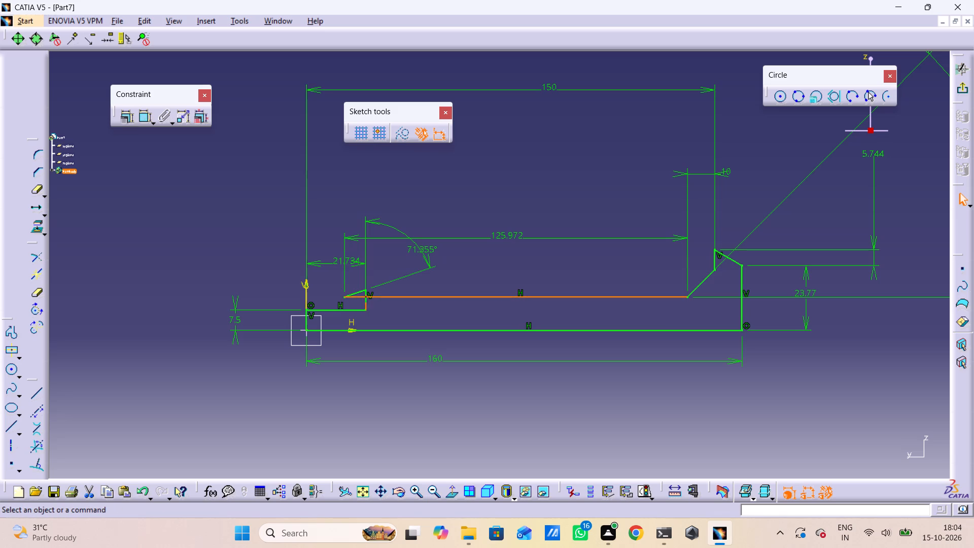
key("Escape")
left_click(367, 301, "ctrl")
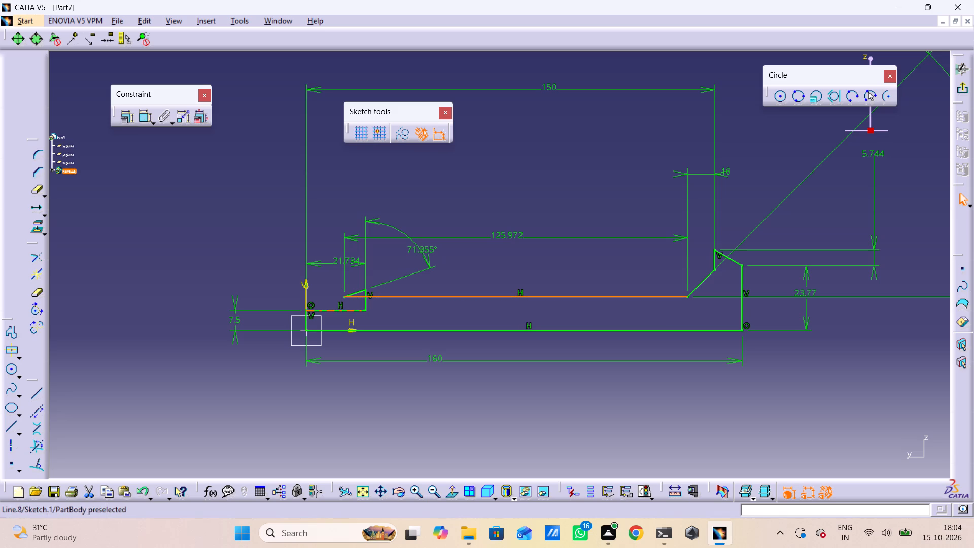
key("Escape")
Apply an angle constraint between the short vertical step line near the origin and its adjoining slanted line, and set it to 45°.
middle_click_drag(373, 295, 377, 269, "ctrl")
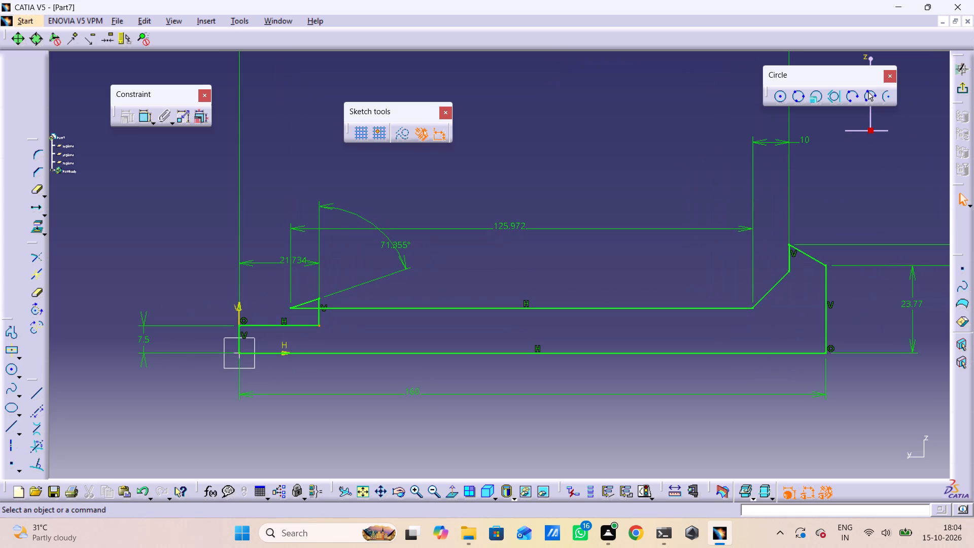
left_click(321, 315, "ctrl")
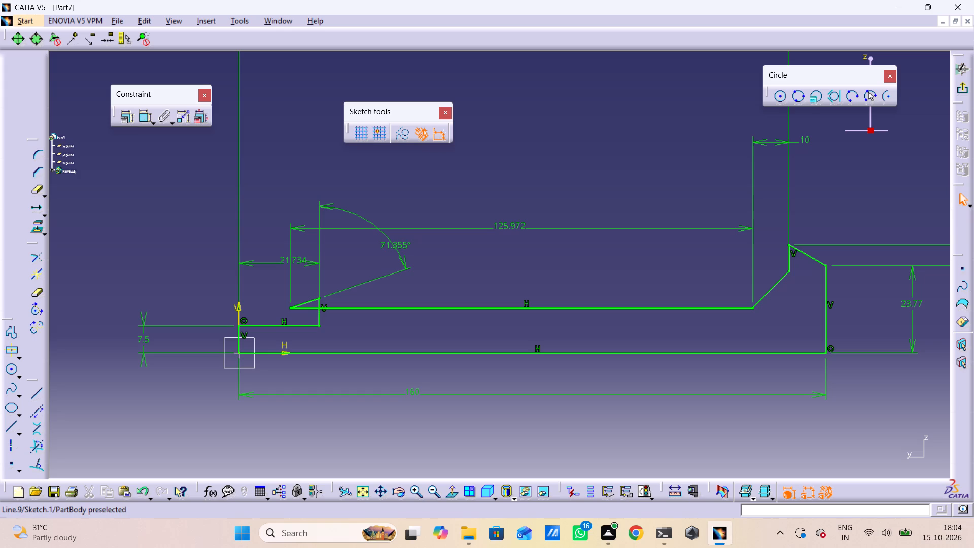
left_click(308, 302, "ctrl")
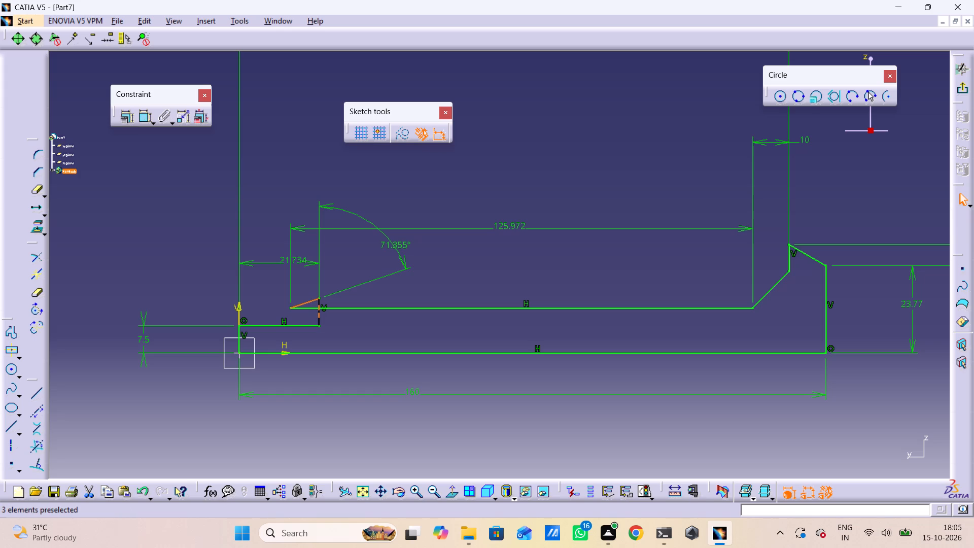
left_click(122, 114)
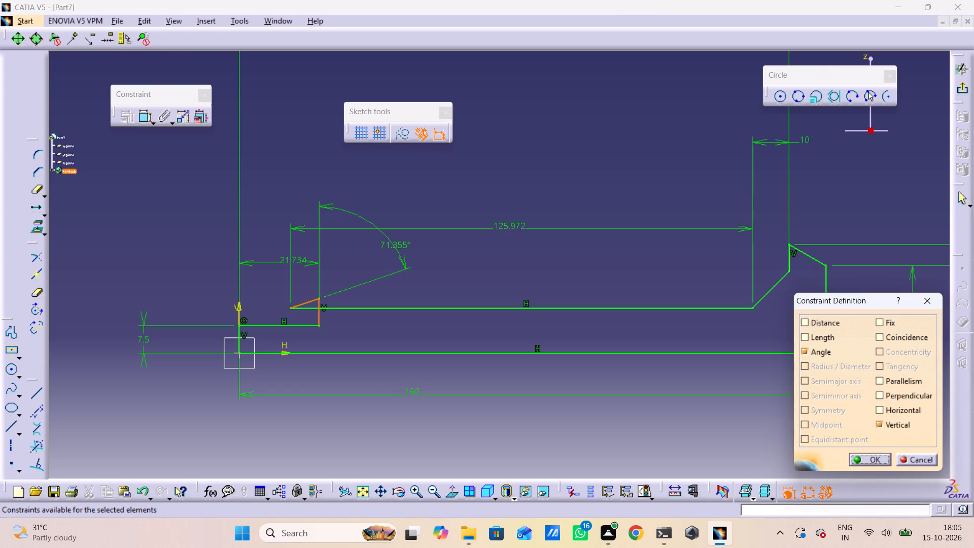
left_click(874, 457)
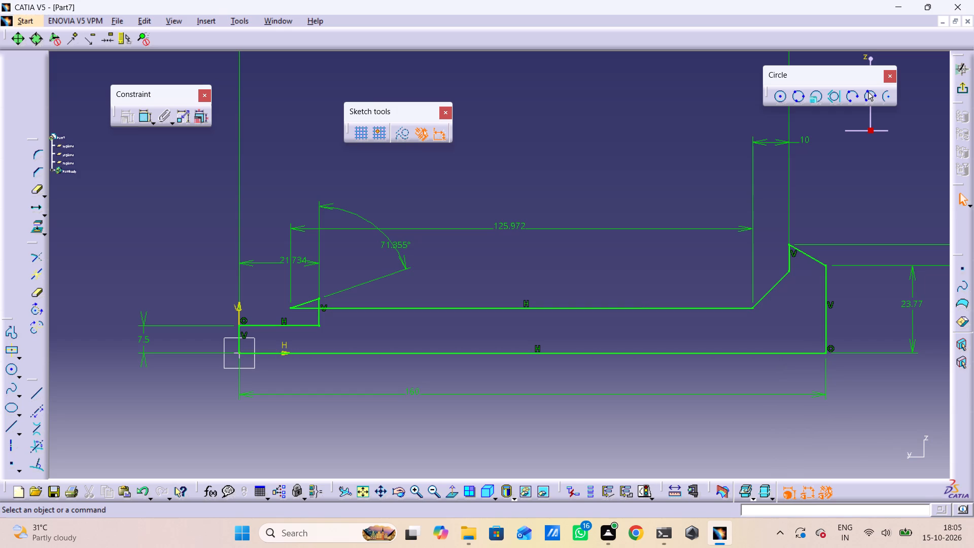
double_click(392, 245)
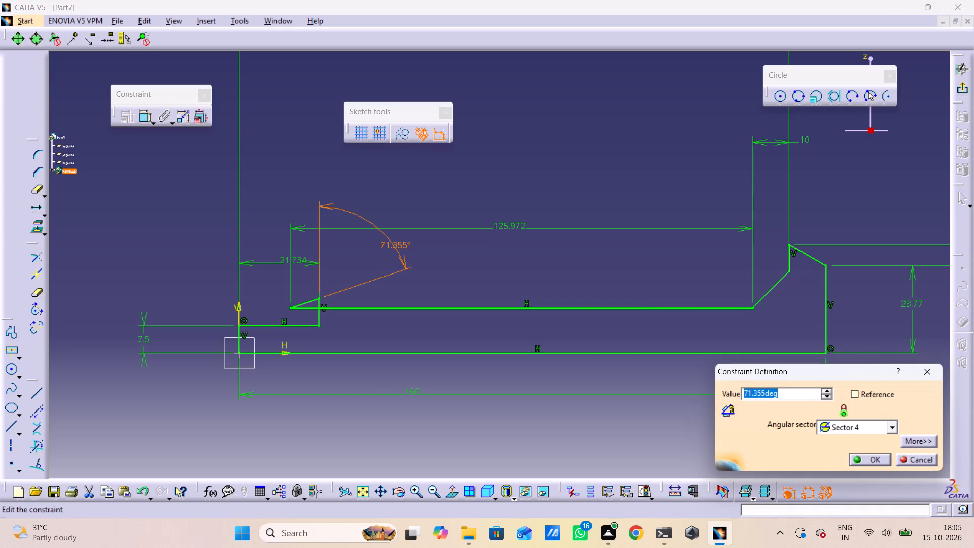
type("45")
key("Return")
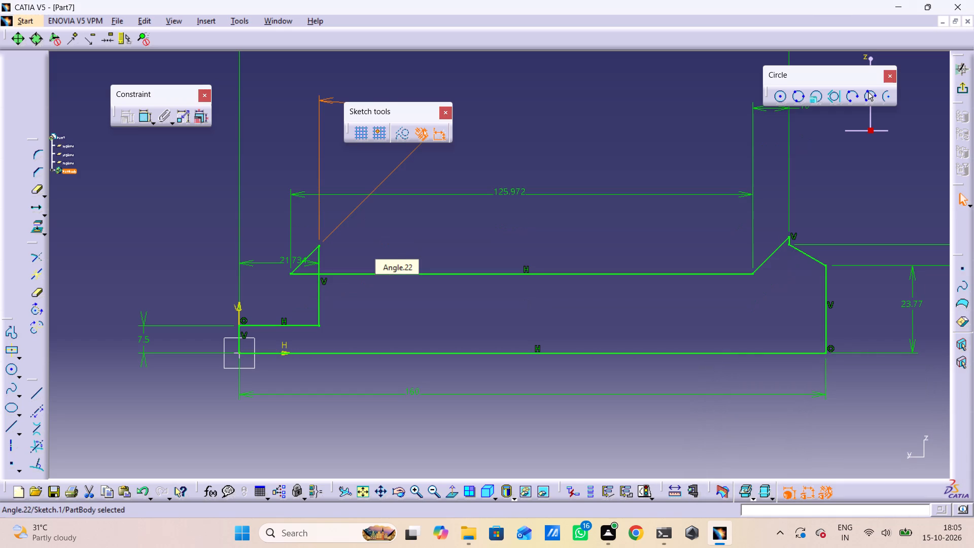
middle_click_drag(406, 223, 414, 289, "ctrl")
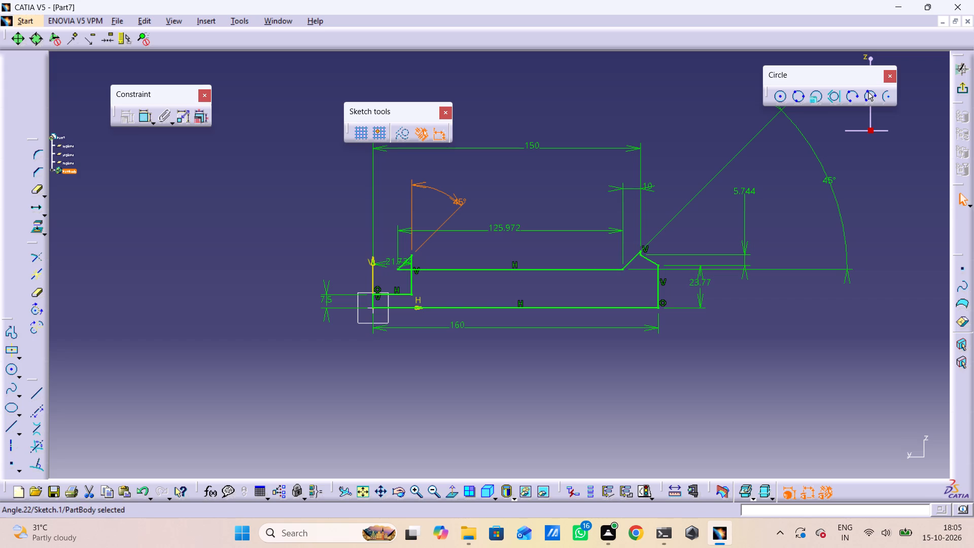
left_click_drag(457, 197, 454, 197, "ctrl")
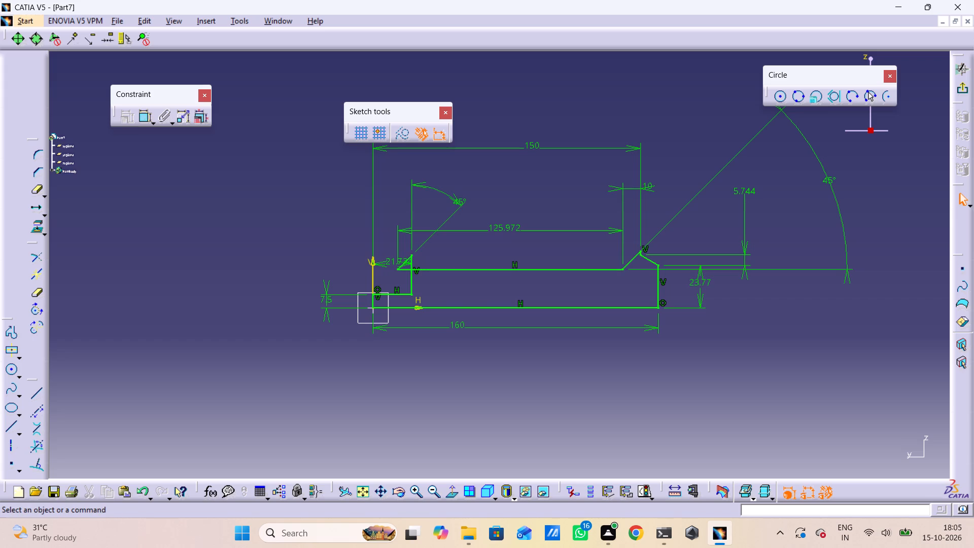
Reposition the 45° angle dimension near the origin, and undo that move together with the 45° value change.
left_click_drag(454, 197, 435, 192, "ctrl")
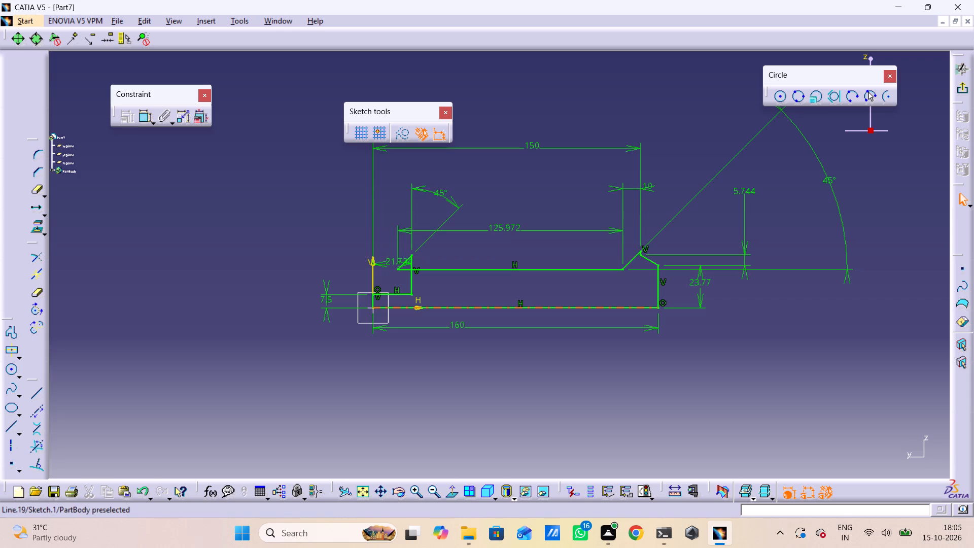
key("ctrl+z")
key("ctrl+z")
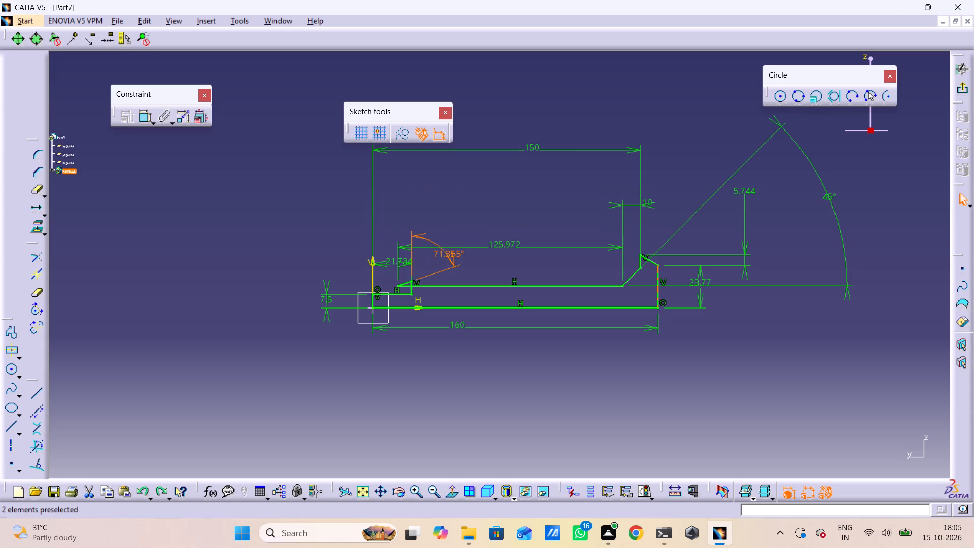
Delete the angle constraint between the short vertical step line near the origin and its adjoining slanted line.
middle_click_drag(684, 296, 689, 274)
middle_click_drag(664, 252, 664, 196, "ctrl")
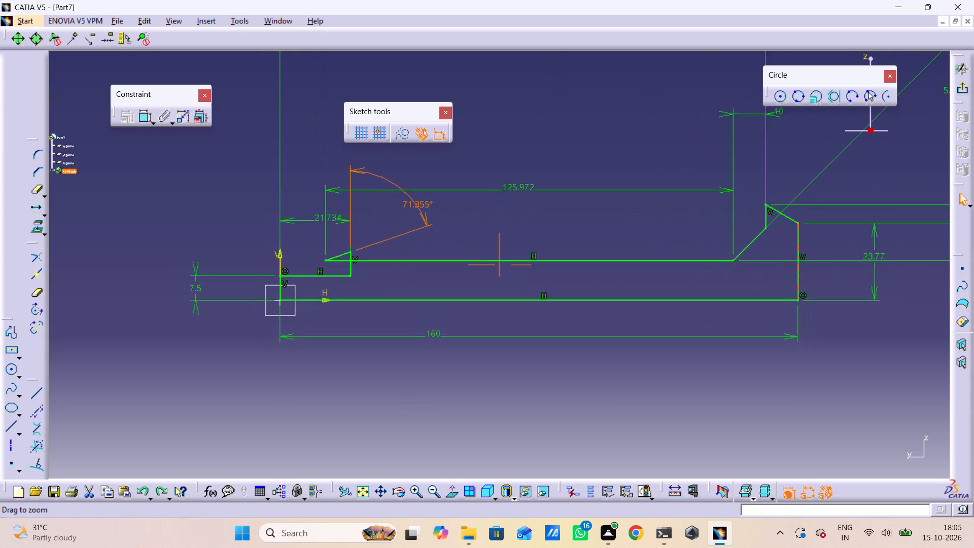
middle_click_drag(664, 196, 662, 230, "ctrl")
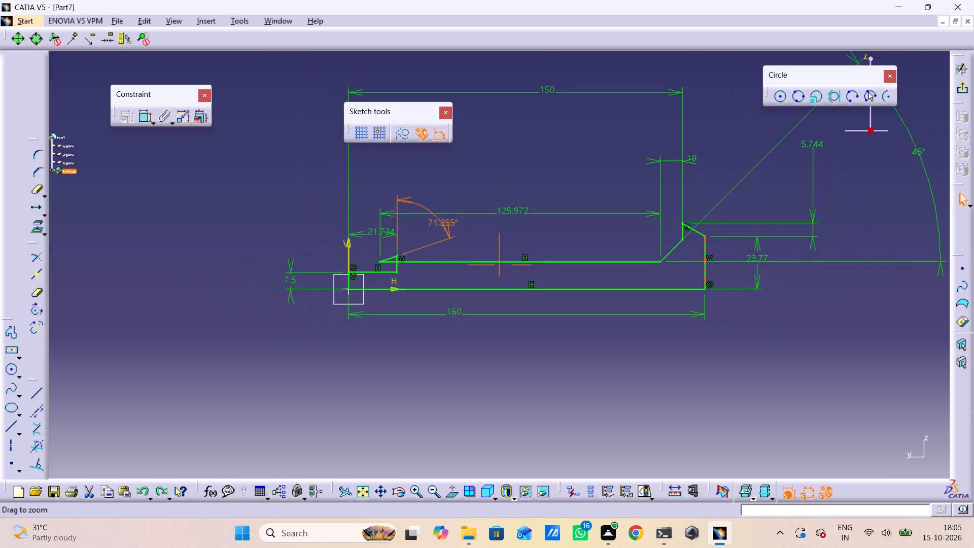
middle_click_drag(662, 230, 662, 233, "ctrl")
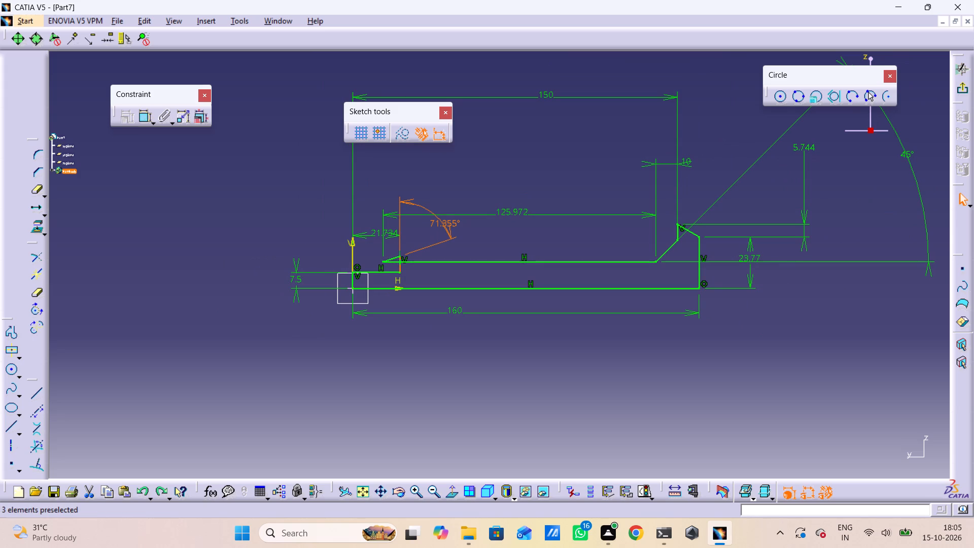
left_click(442, 220)
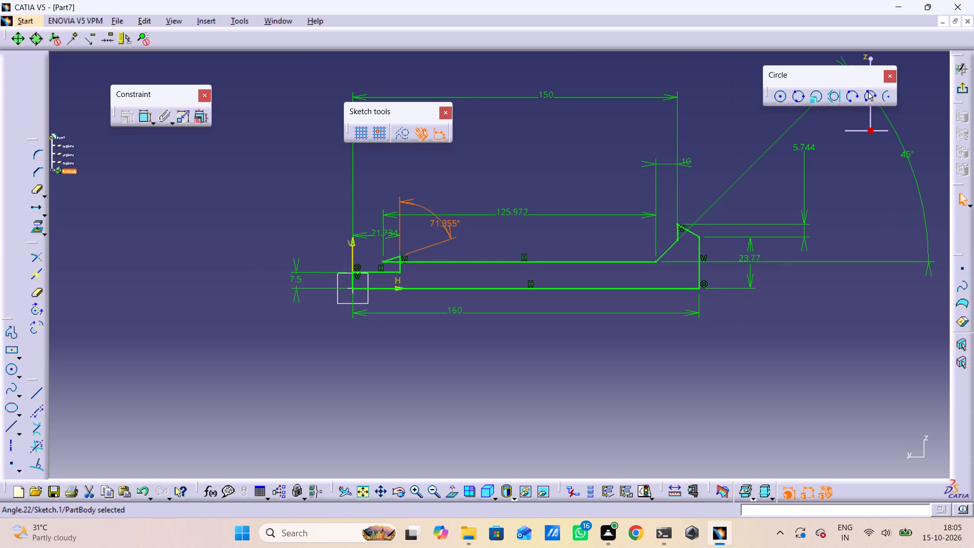
key("Delete")
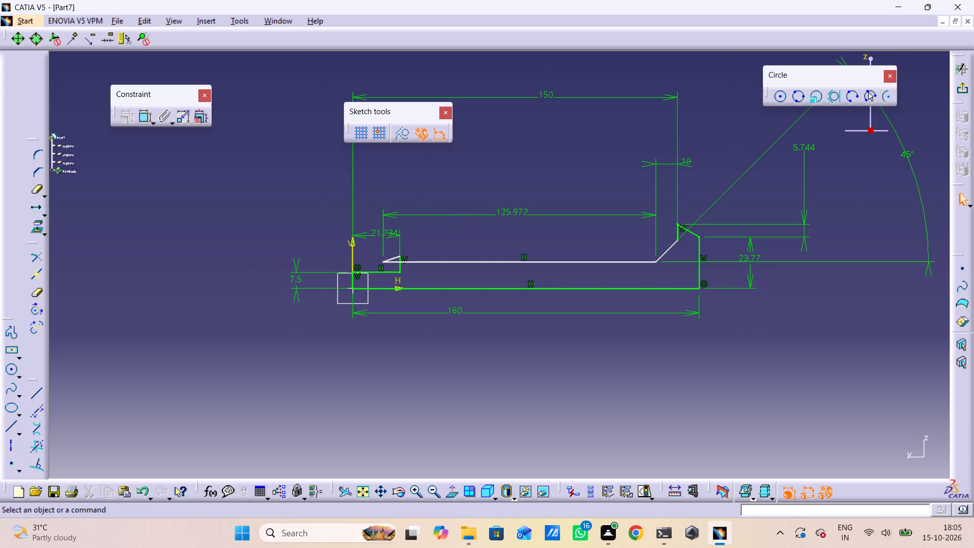
Apply an angle constraint between the long upper horizontal line and the short slanted line near the origin, and set it to 45°.
left_click(394, 262, "ctrl")
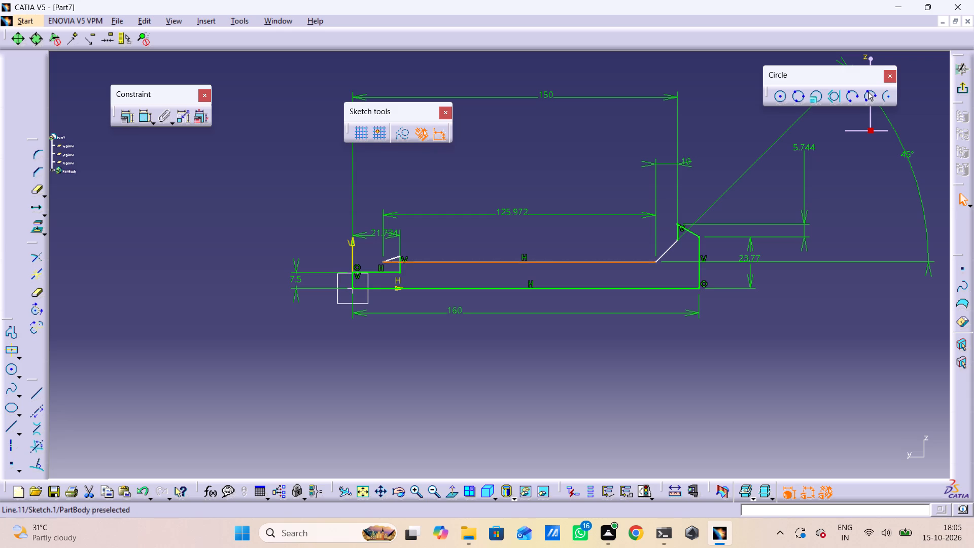
middle_click_drag(402, 250, 404, 227, "ctrl")
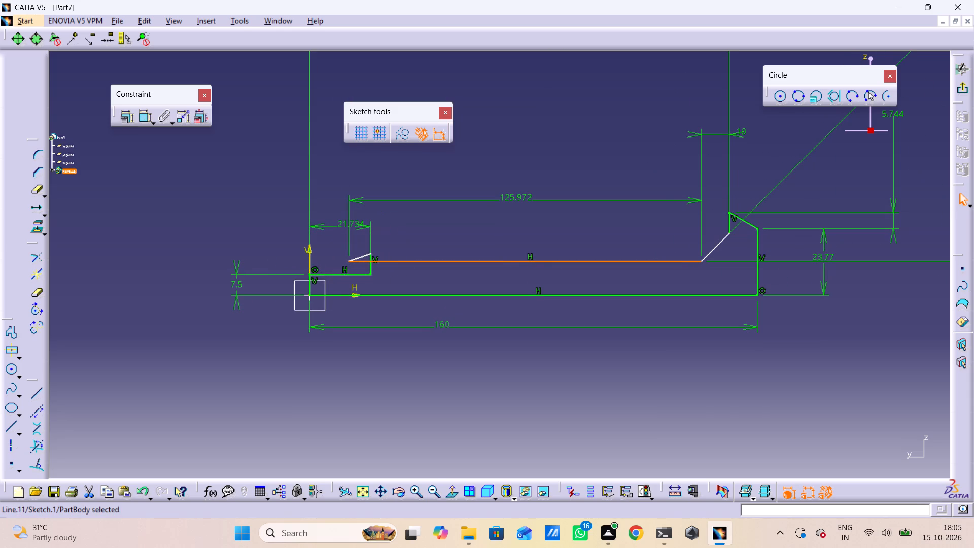
left_click(362, 256, "ctrl")
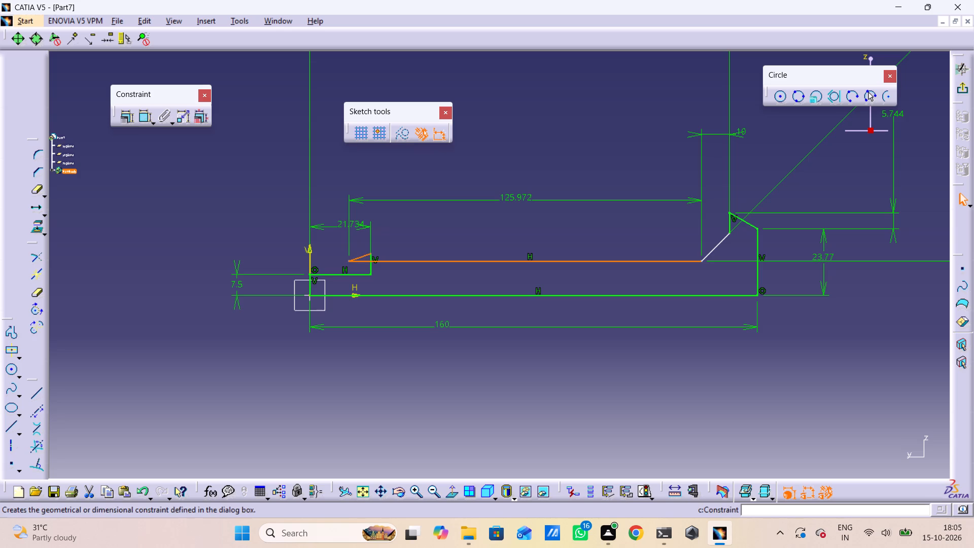
left_click(125, 118)
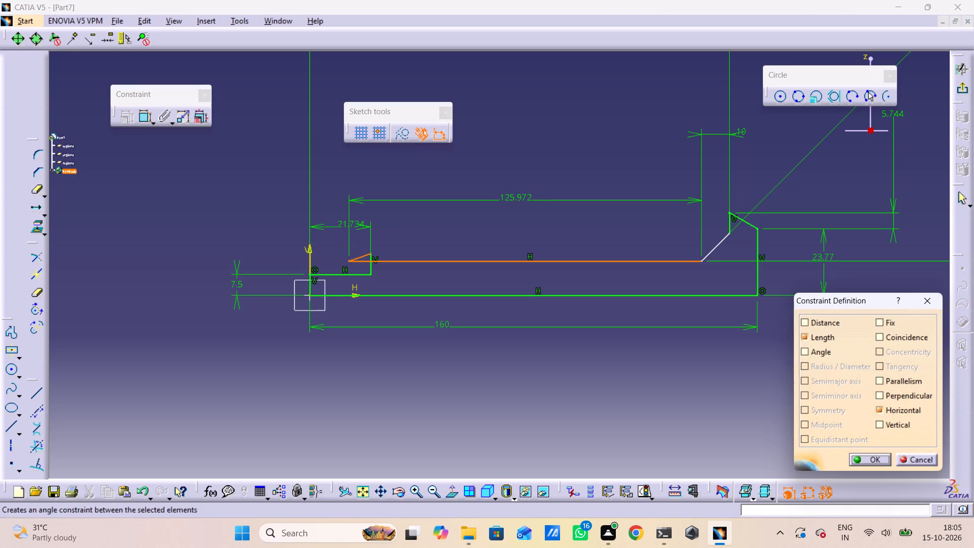
left_click(803, 352)
left_click(865, 463)
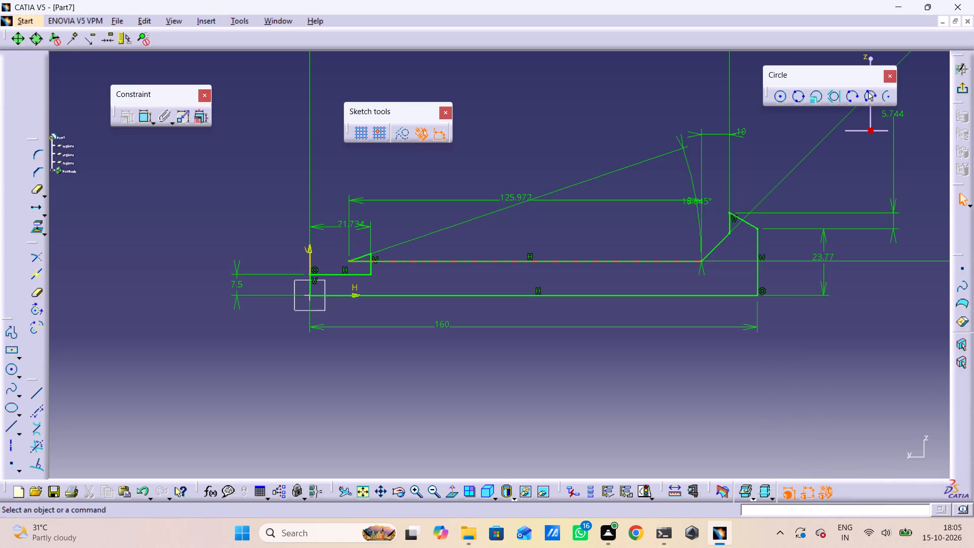
left_click_drag(693, 186, 638, 194, "ctrl")
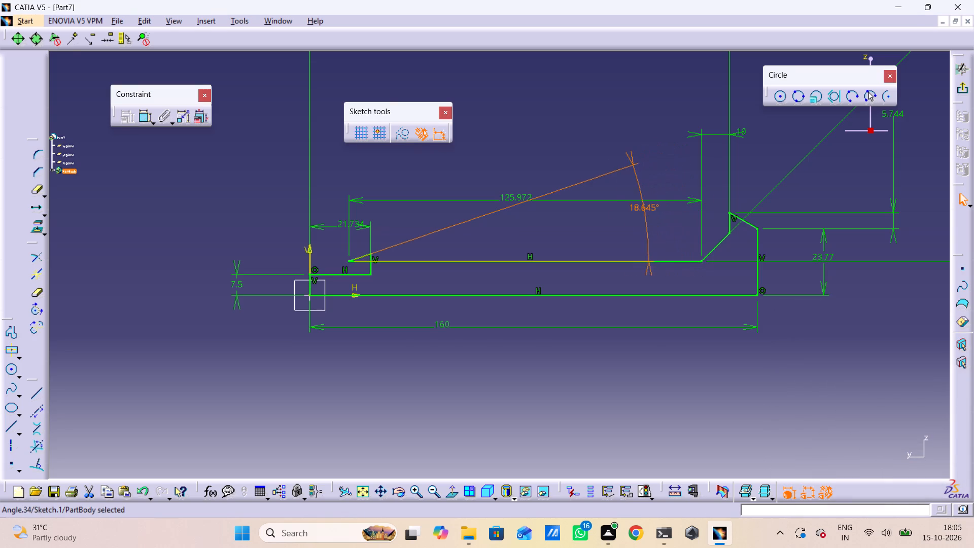
left_click_drag(638, 194, 617, 223, "ctrl")
left_click(616, 220, "ctrl")
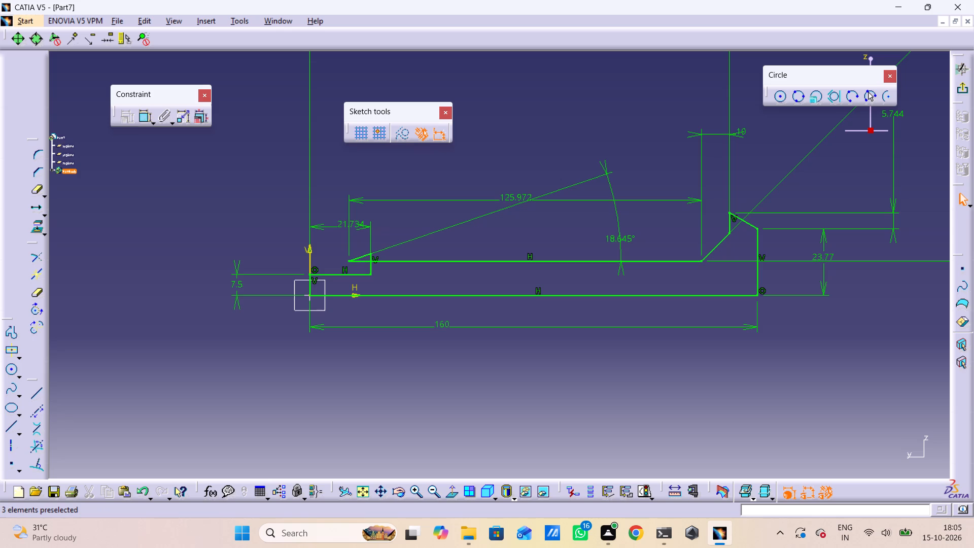
double_click(612, 234)
type("45")
key("Return")
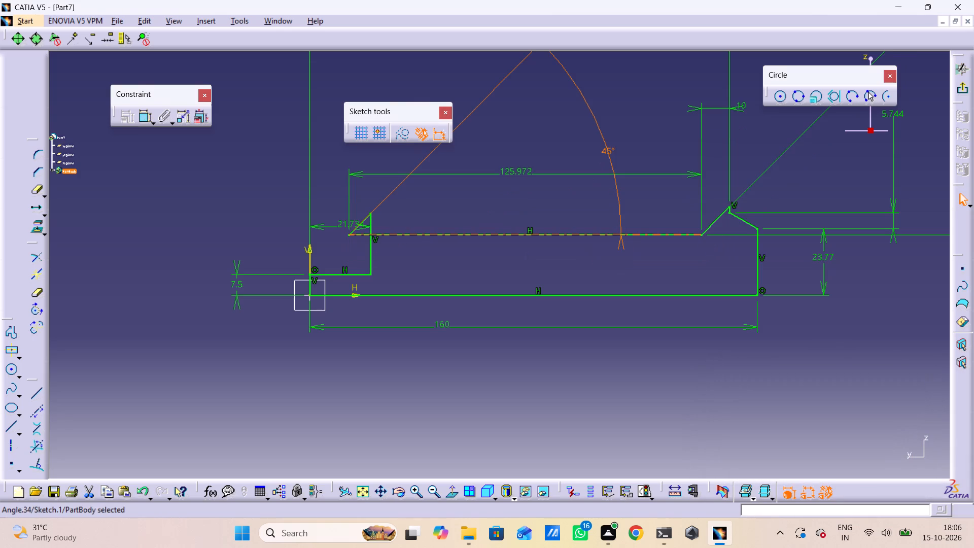
Delete the angle constraint between the long upper horizontal line and the short slanted line near the origin.
middle_click_drag(632, 177, 631, 219, "ctrl")
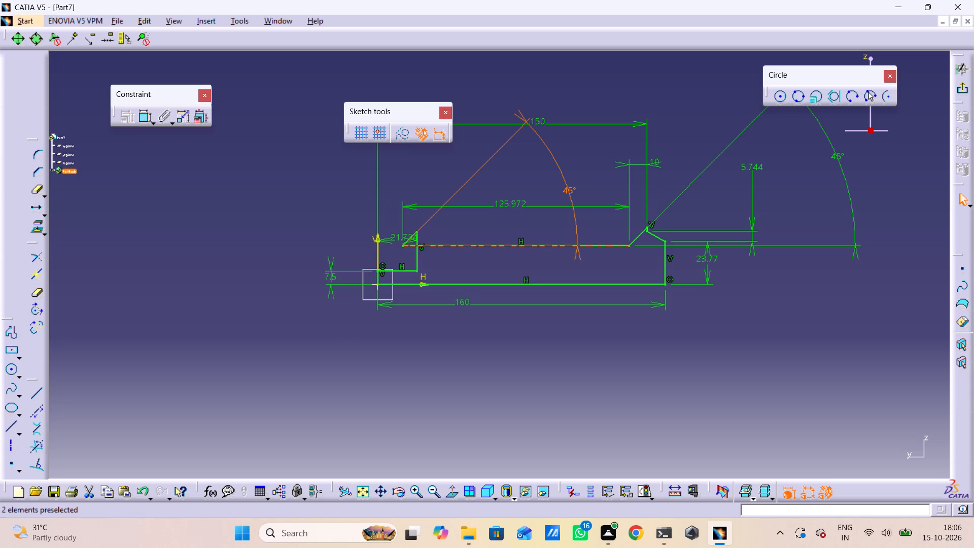
key("Delete")
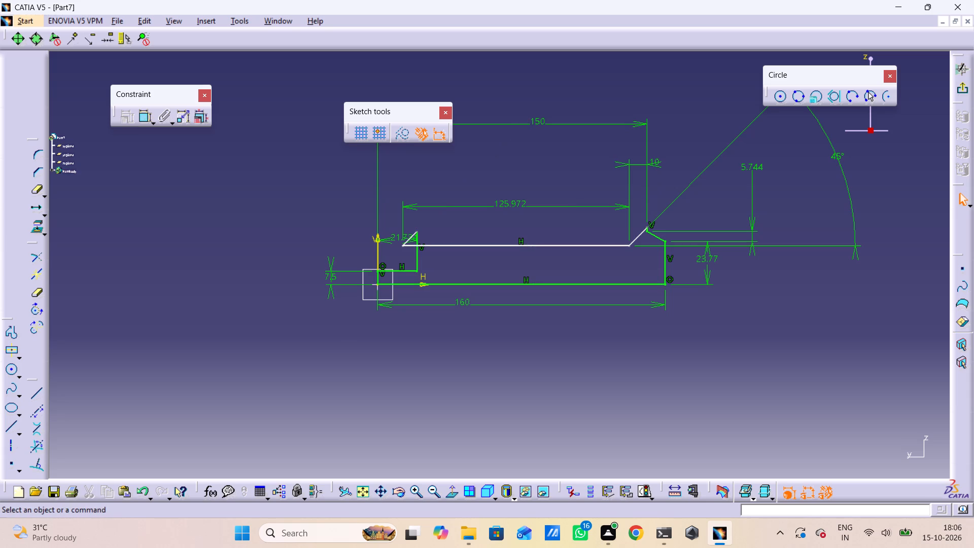
Set the distance from the vertical axis to the short vertical step line near the origin to 25 mm.
left_click(409, 237)
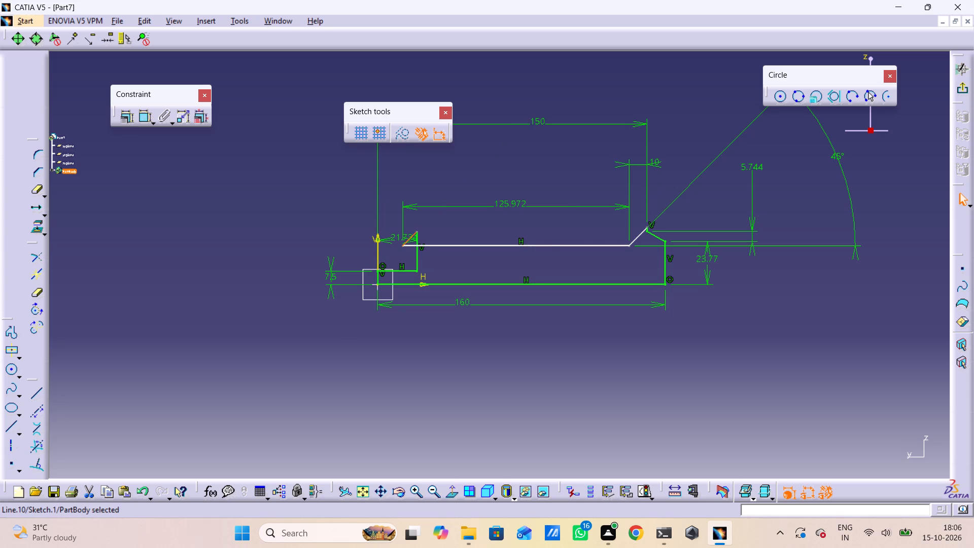
double_click(396, 235)
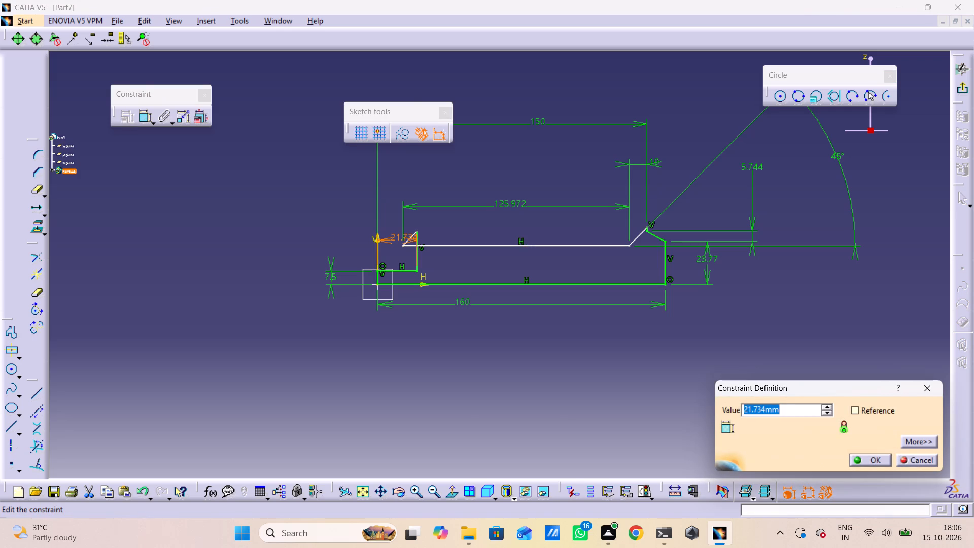
type("25")
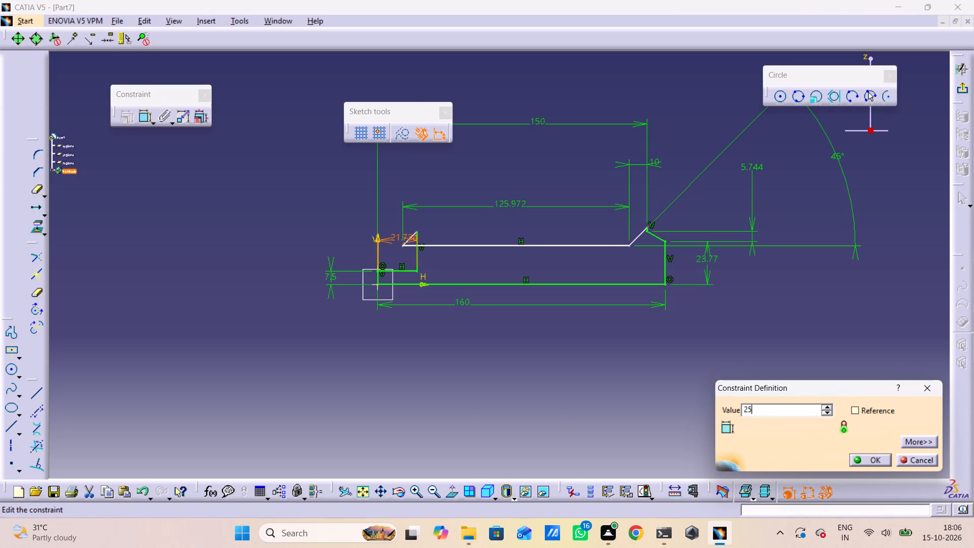
key("Return")
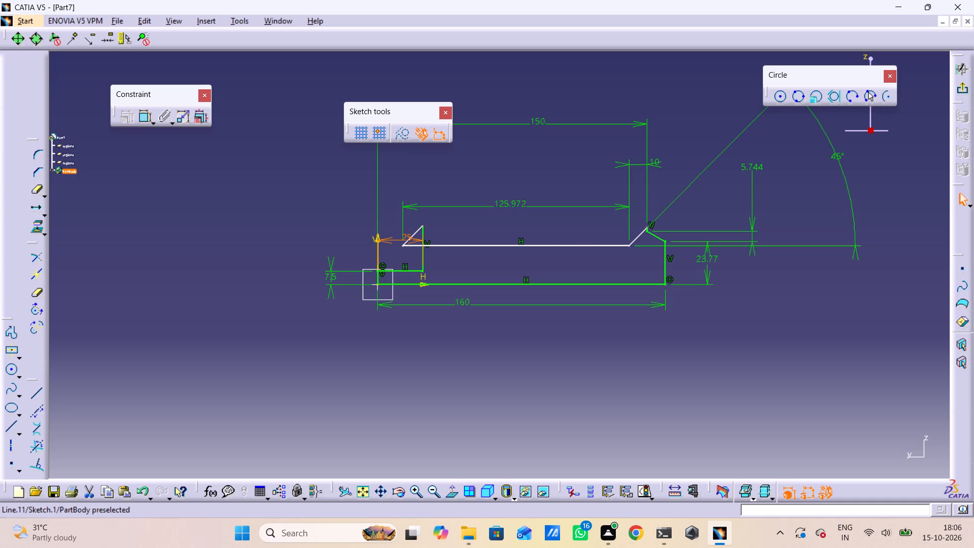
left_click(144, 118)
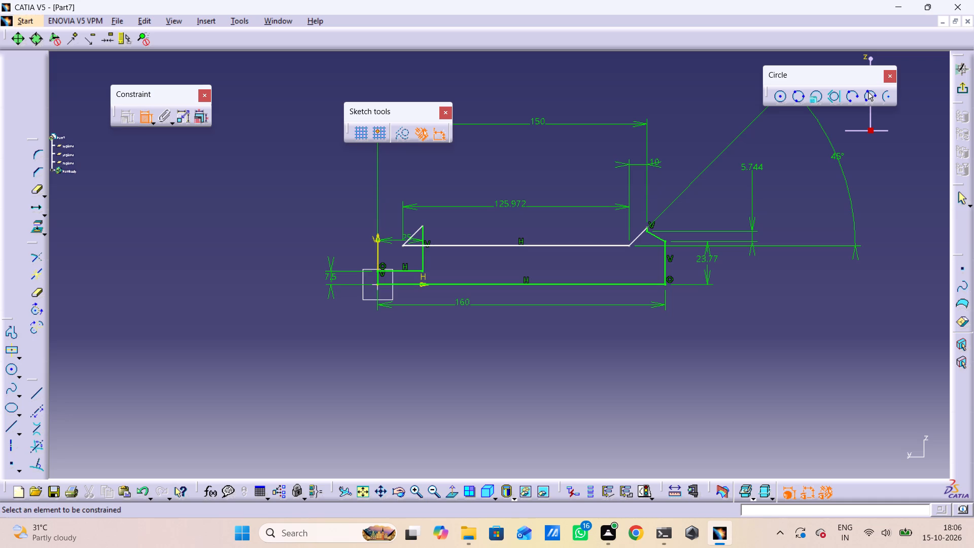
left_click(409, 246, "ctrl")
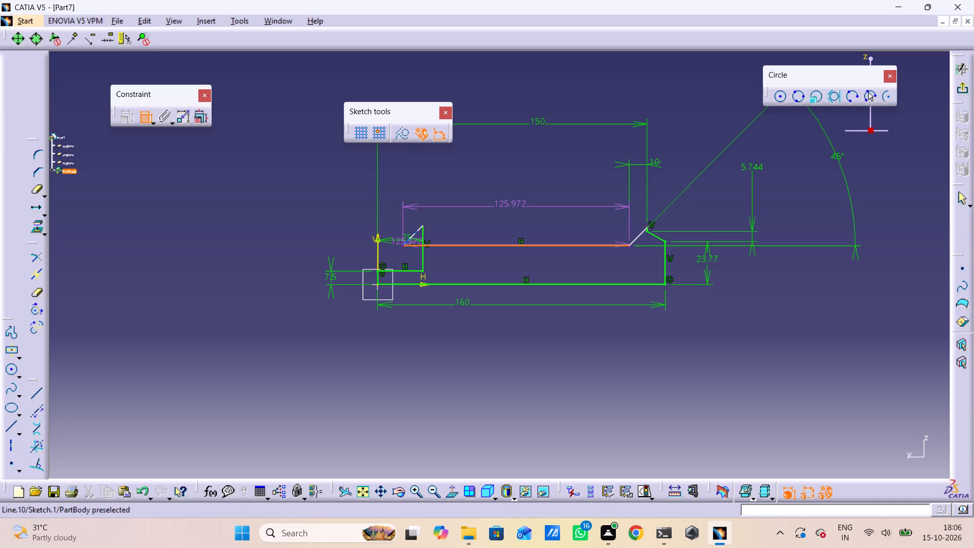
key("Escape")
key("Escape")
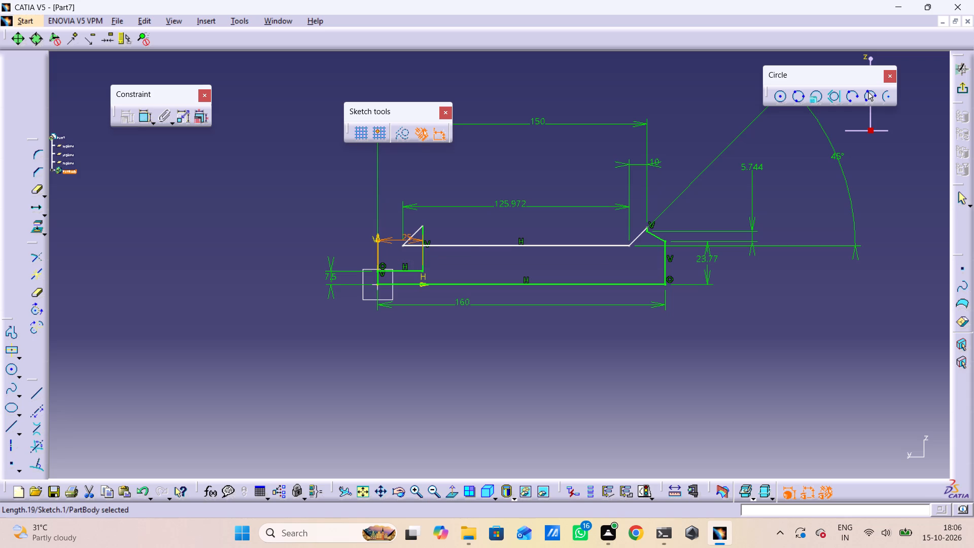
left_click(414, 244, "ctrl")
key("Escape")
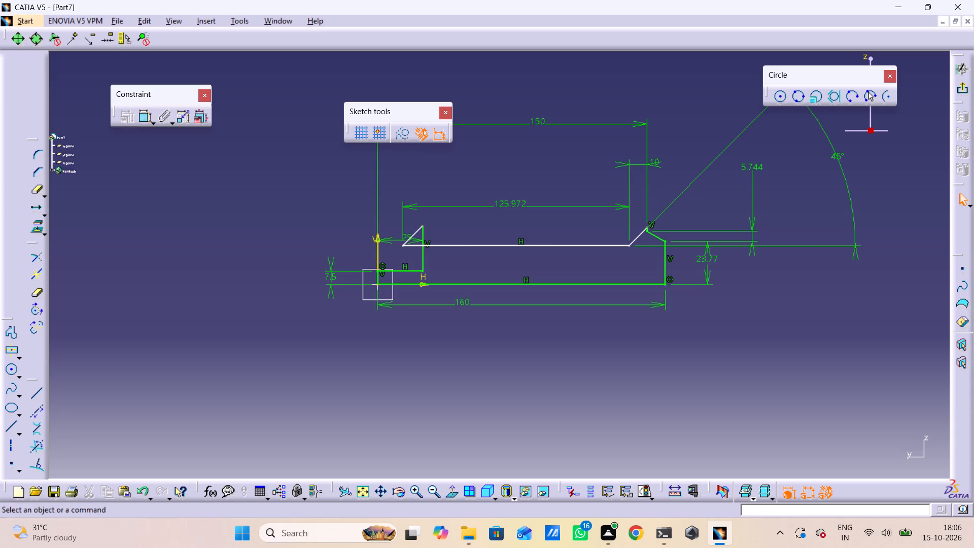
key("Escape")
Add an angle dimension between the long upper horizontal line and the slanted line near the origin, placed just beyond the slanted line.
left_click(413, 245, "ctrl")
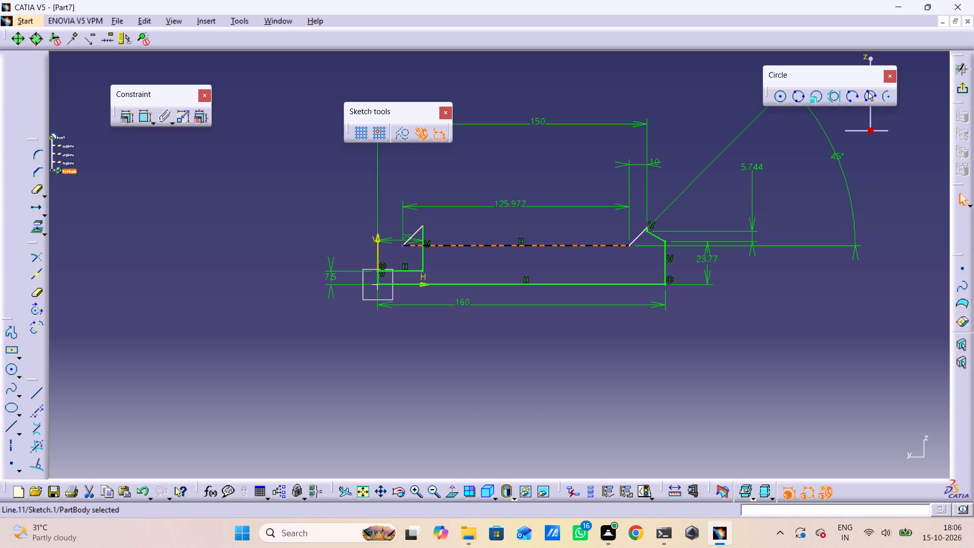
left_click(415, 231, "ctrl")
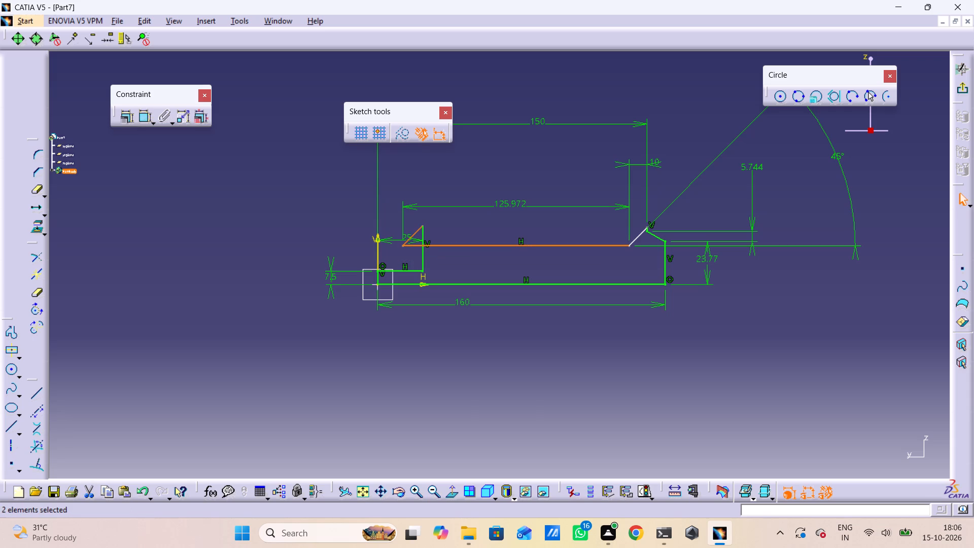
double_click(147, 121)
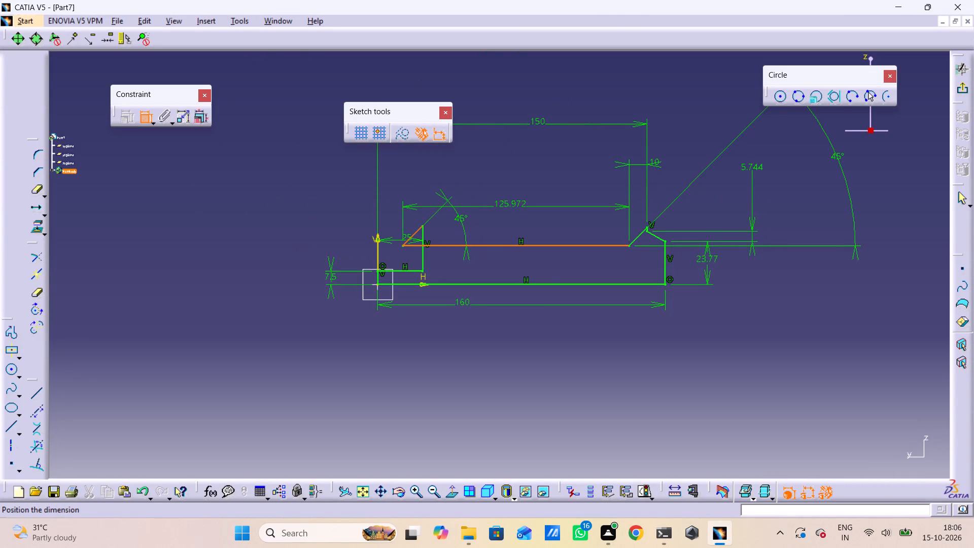
left_click(462, 224)
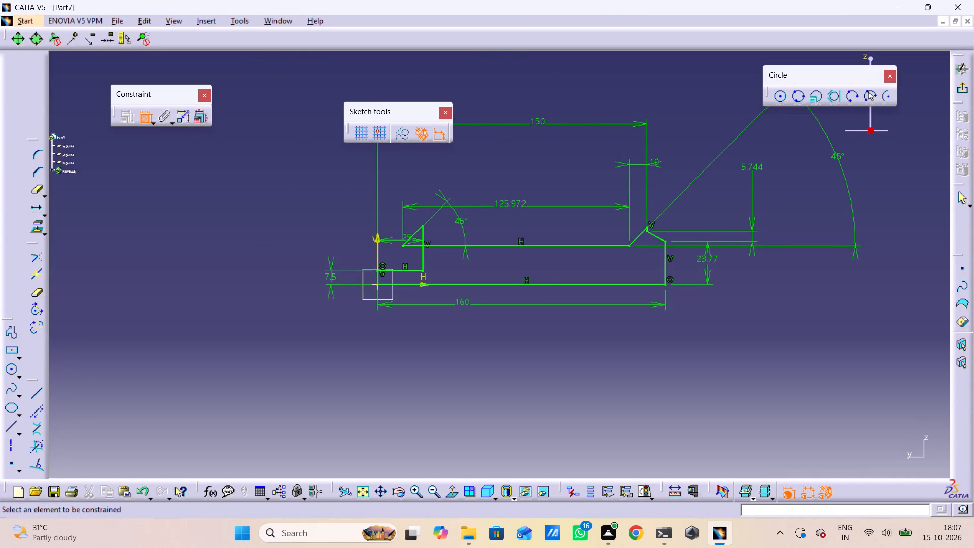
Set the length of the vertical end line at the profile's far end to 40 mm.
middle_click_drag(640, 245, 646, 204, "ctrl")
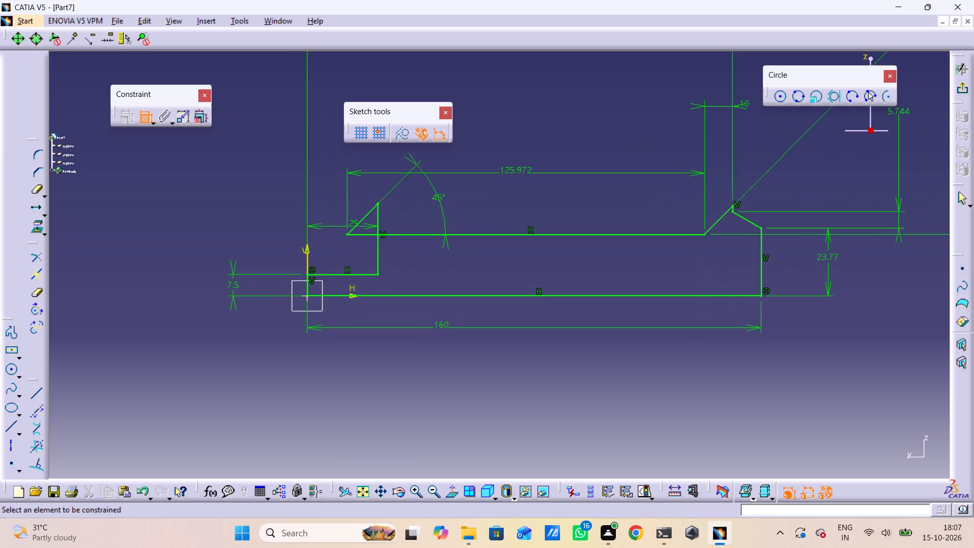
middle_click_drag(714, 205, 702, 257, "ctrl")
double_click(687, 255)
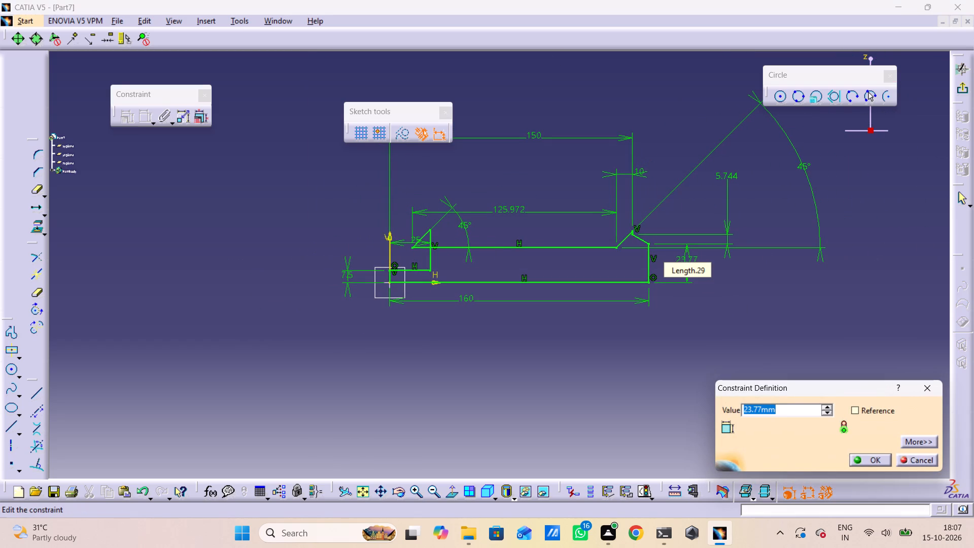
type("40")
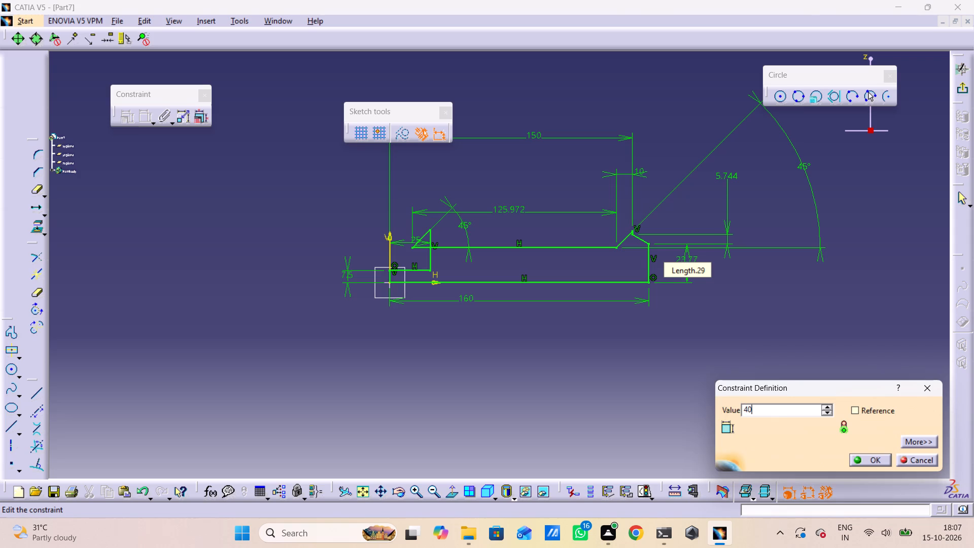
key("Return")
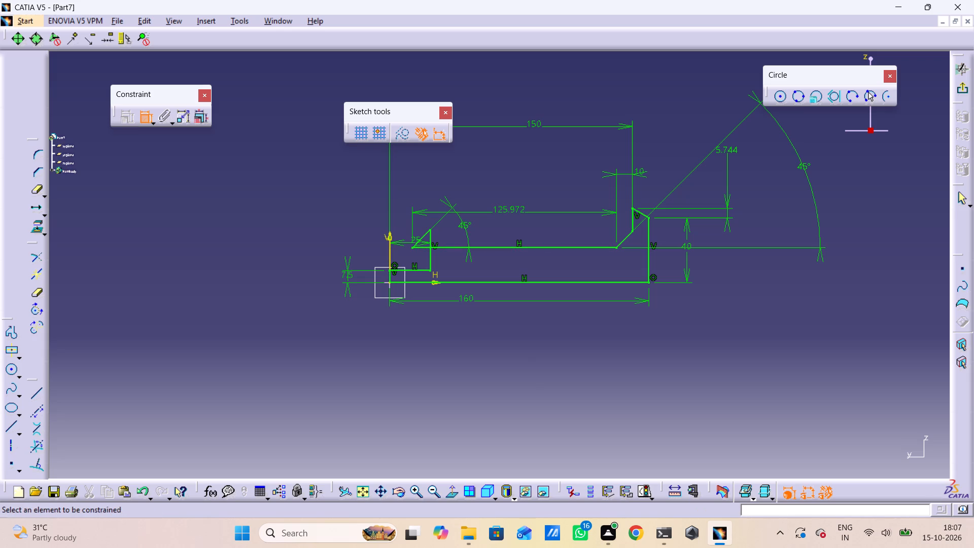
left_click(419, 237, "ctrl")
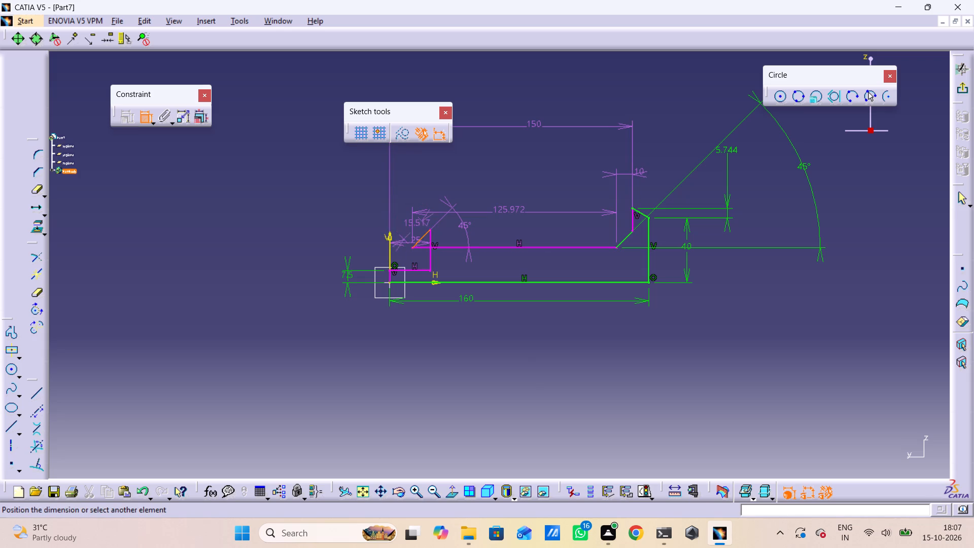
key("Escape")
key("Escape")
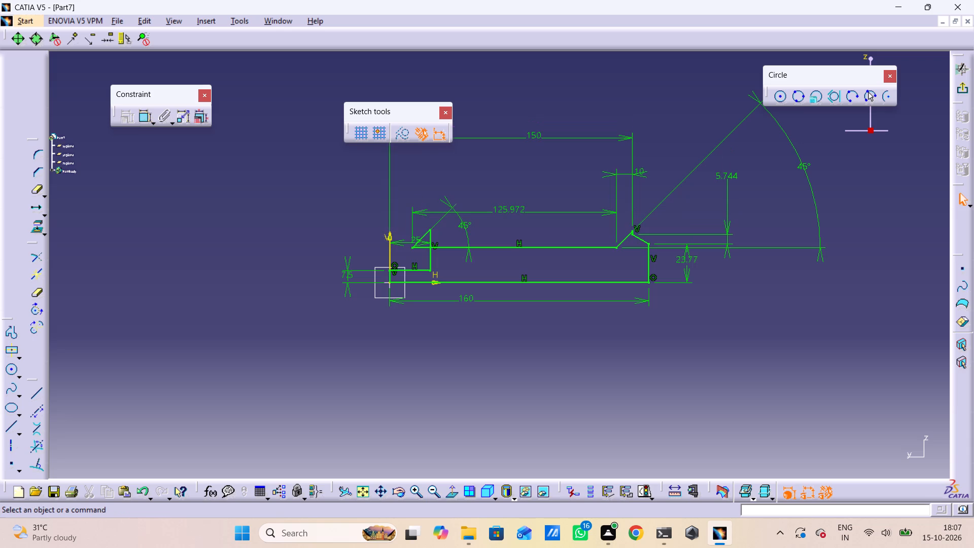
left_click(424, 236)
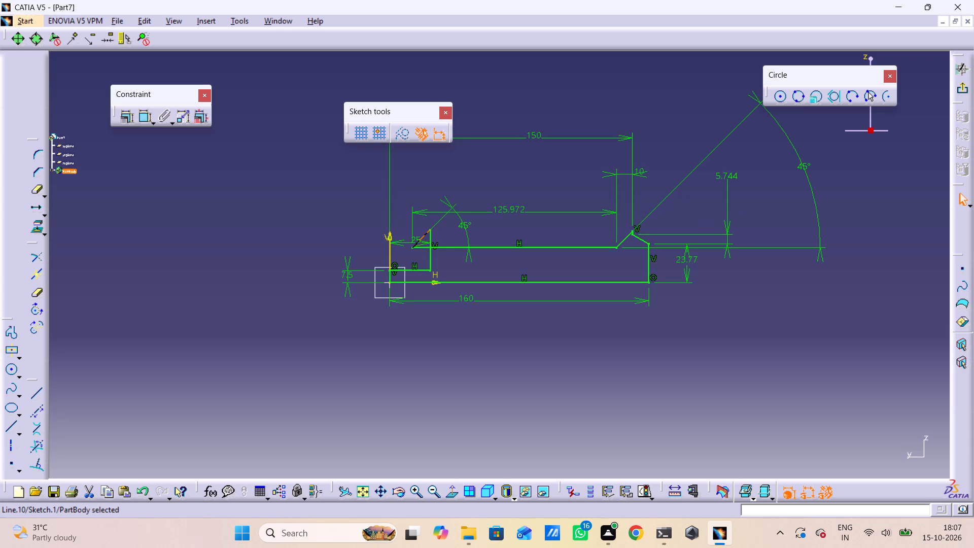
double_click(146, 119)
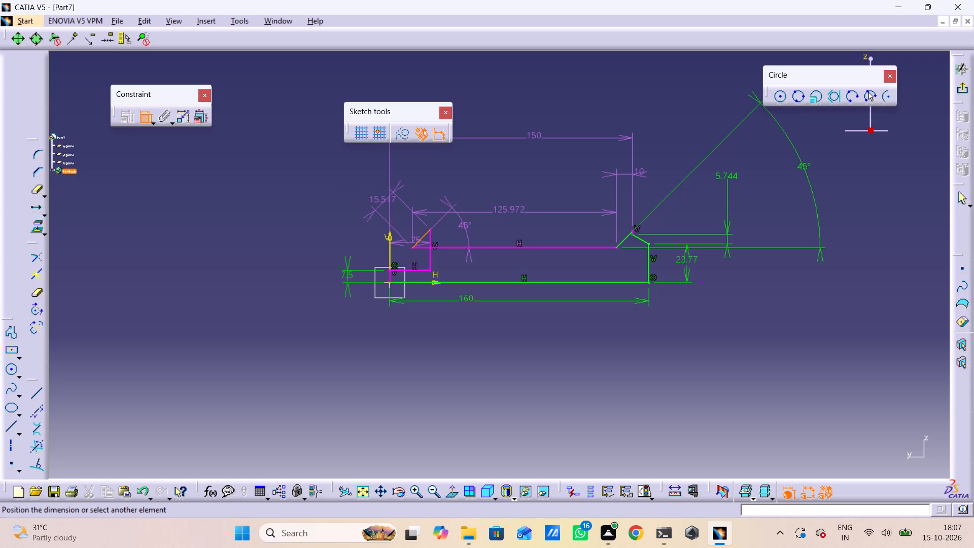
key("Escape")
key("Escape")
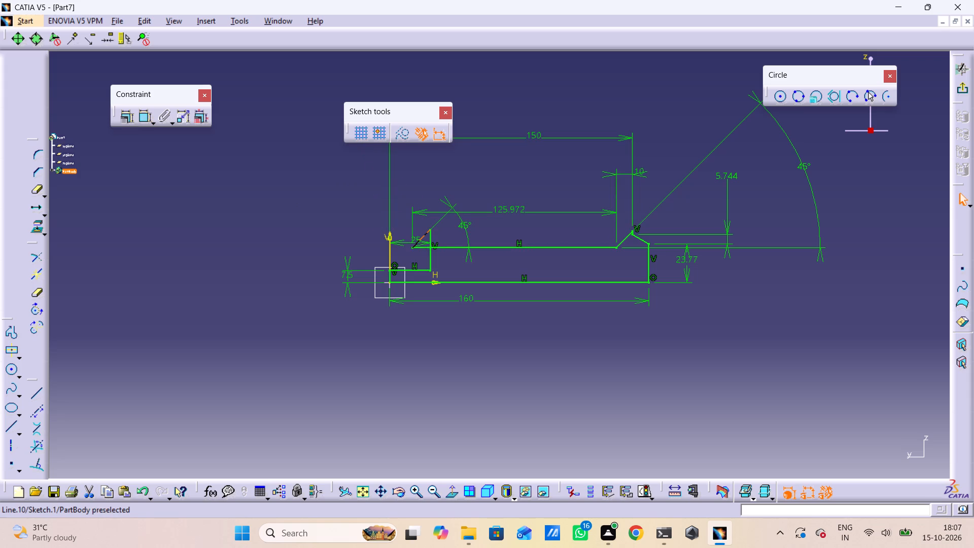
Delete the 45° angle constraint between the long upper horizontal line and the slanted line near the origin.
left_click(468, 235)
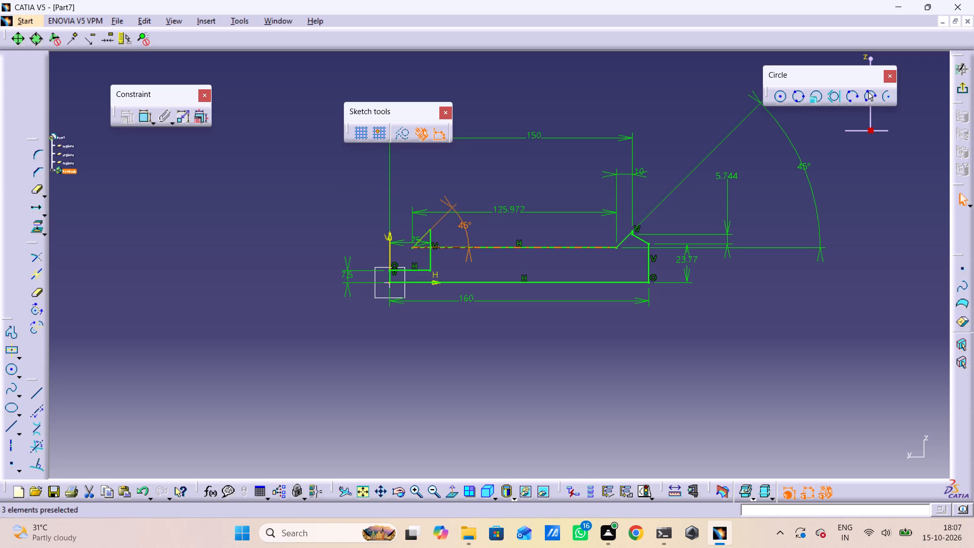
key("Delete")
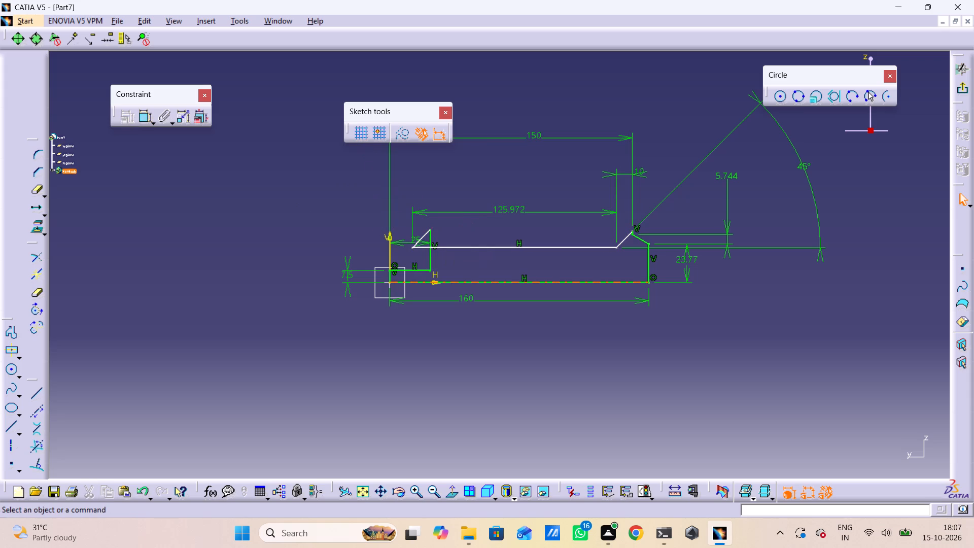
Add a vertical-direction dimension to the slanted line near the origin, placed above it, and set it to 3 mm.
left_click(140, 112)
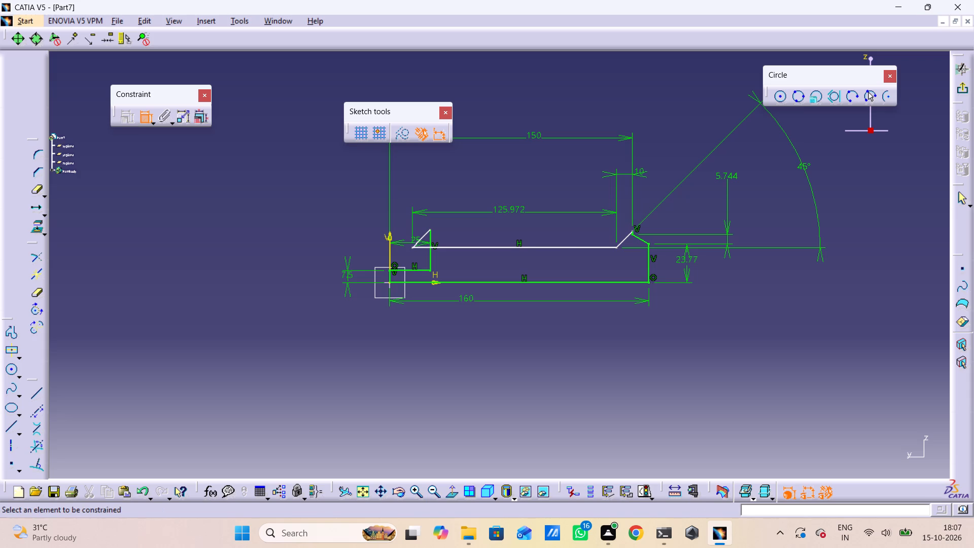
left_click(421, 236)
right_click(356, 196)
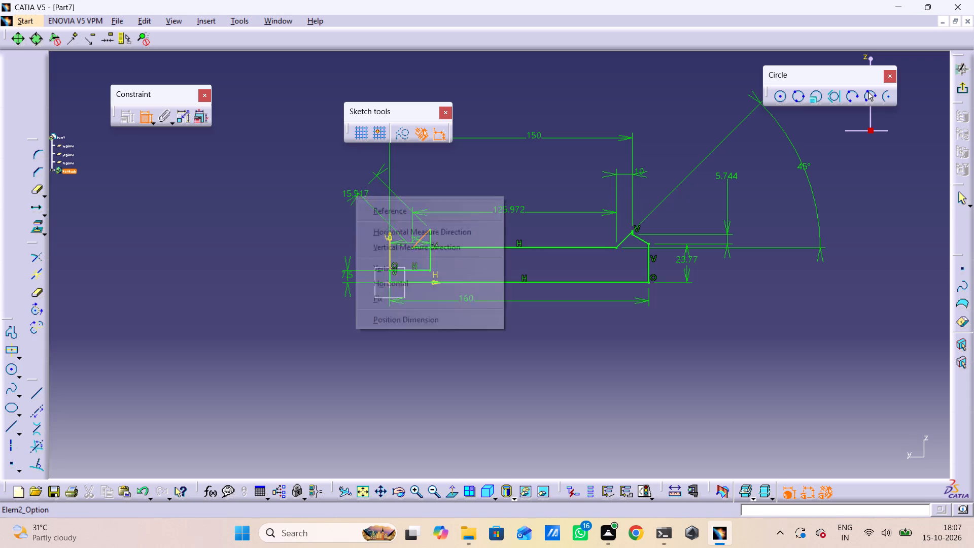
left_click(388, 234)
right_click(374, 218)
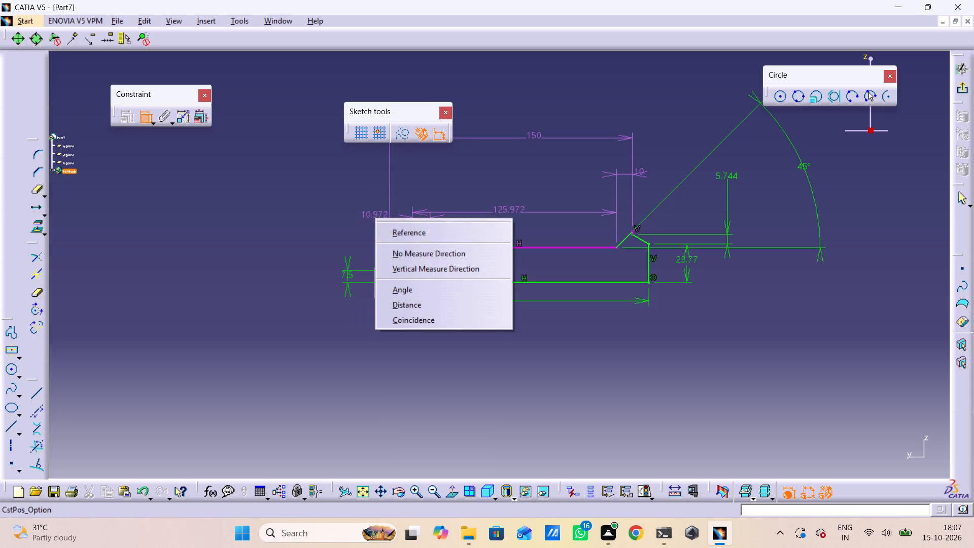
left_click(392, 266)
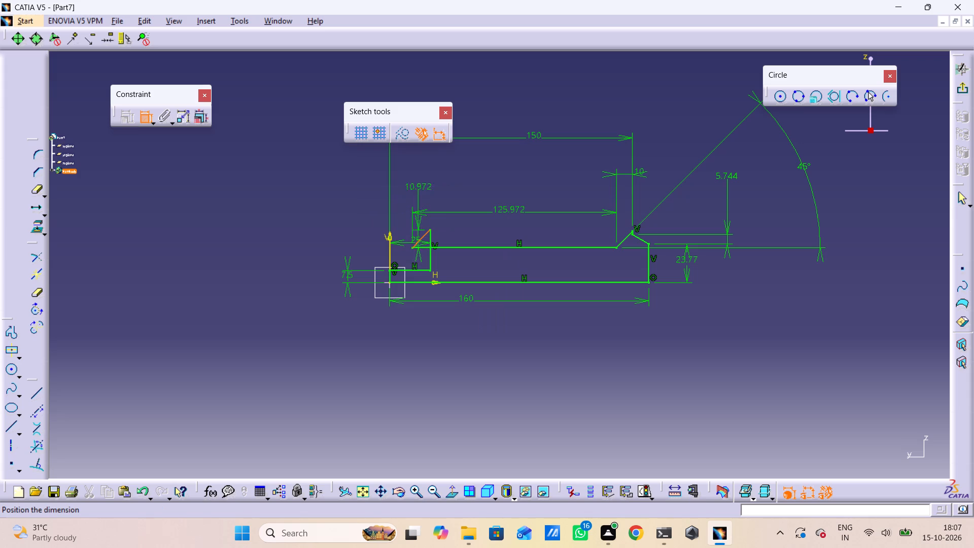
left_click(423, 173)
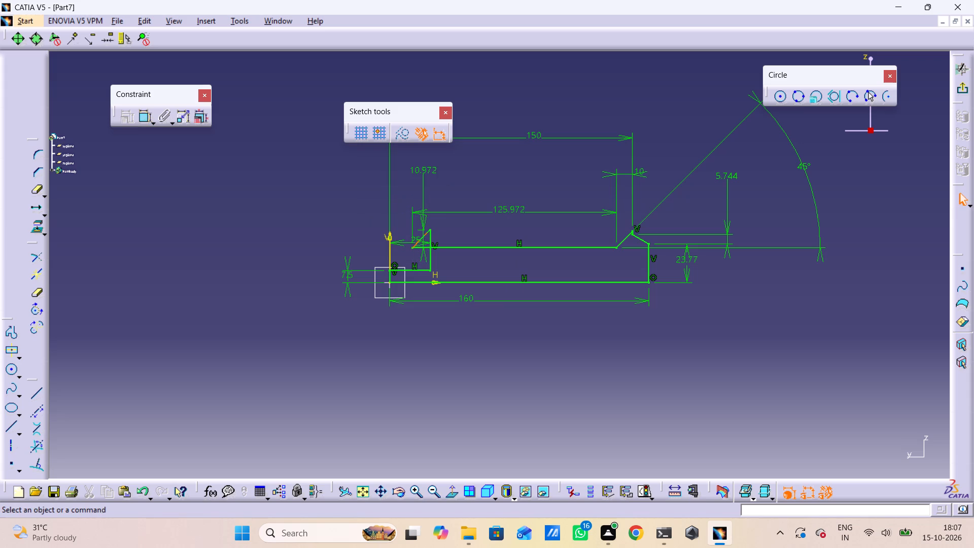
double_click(423, 166)
key("3")
key("Return")
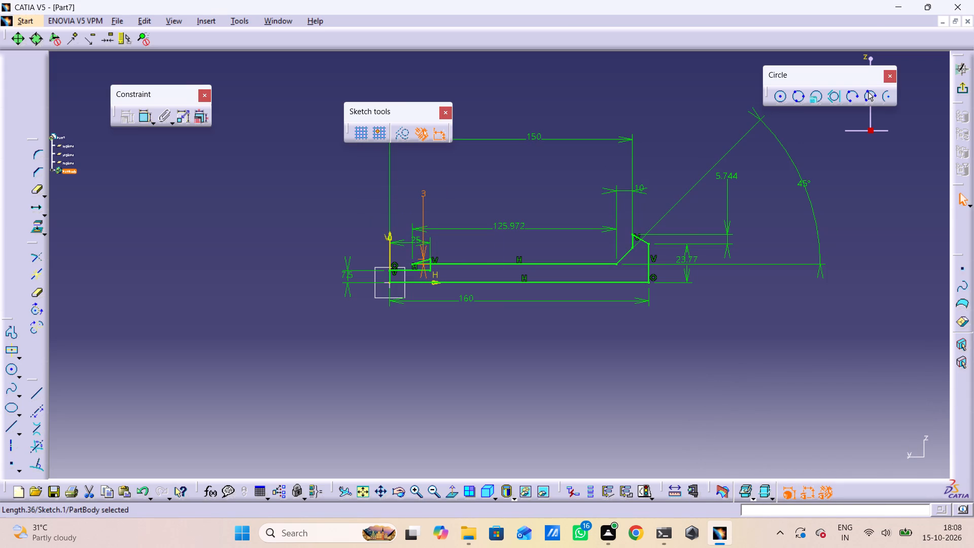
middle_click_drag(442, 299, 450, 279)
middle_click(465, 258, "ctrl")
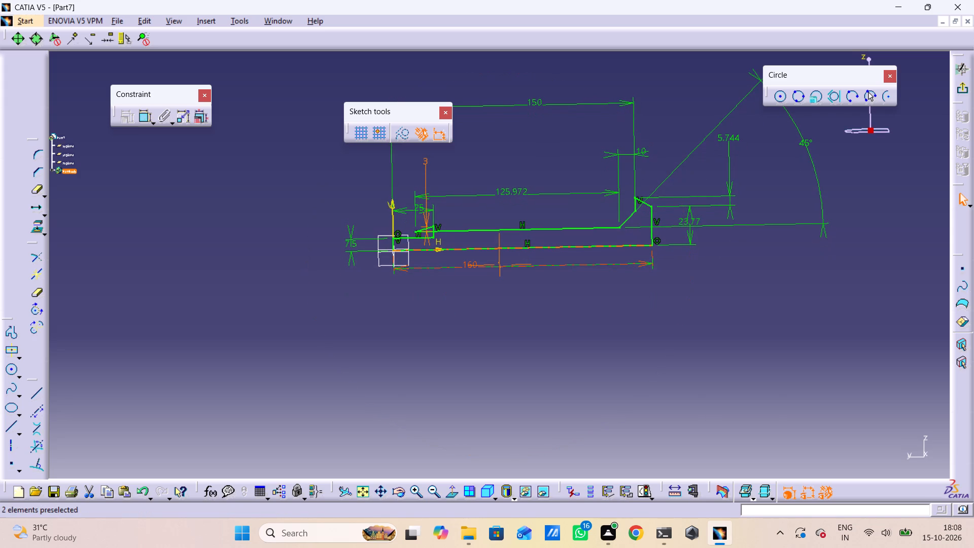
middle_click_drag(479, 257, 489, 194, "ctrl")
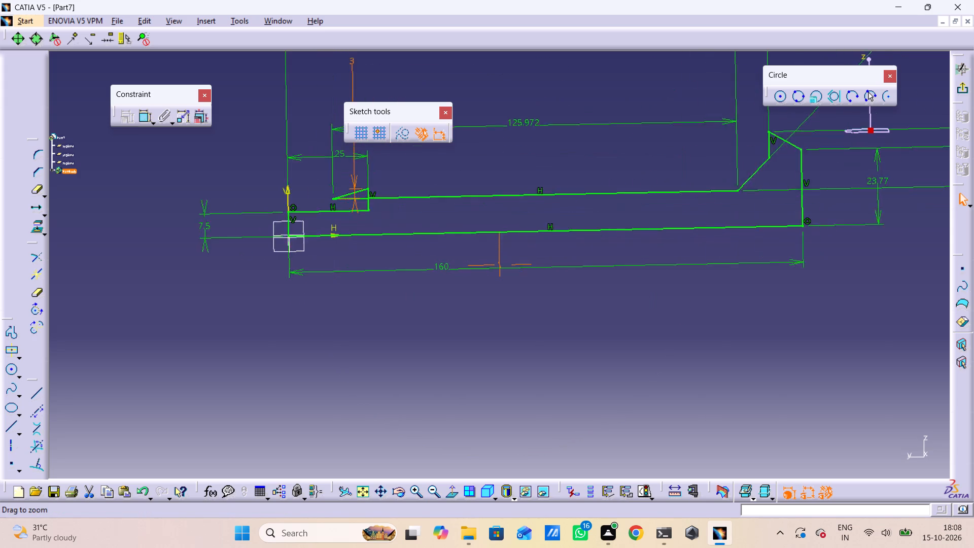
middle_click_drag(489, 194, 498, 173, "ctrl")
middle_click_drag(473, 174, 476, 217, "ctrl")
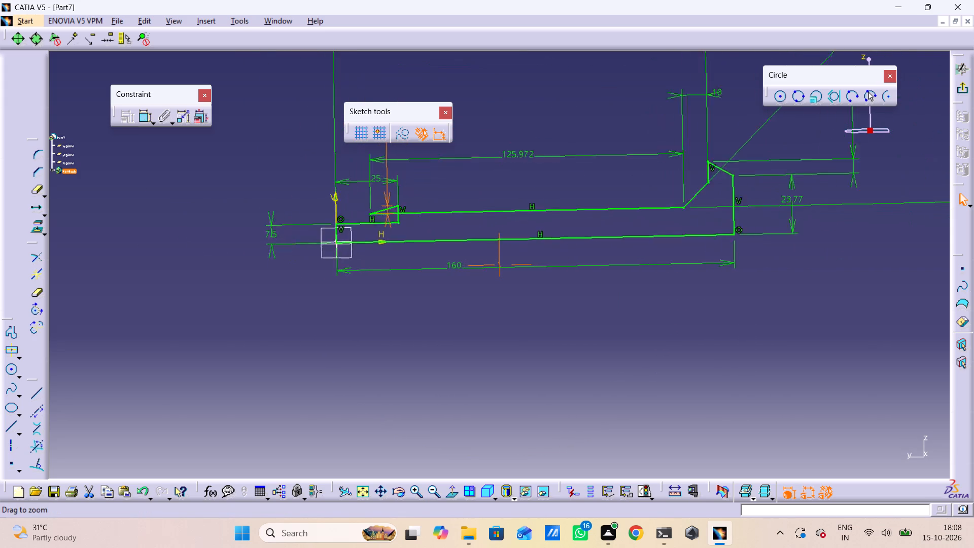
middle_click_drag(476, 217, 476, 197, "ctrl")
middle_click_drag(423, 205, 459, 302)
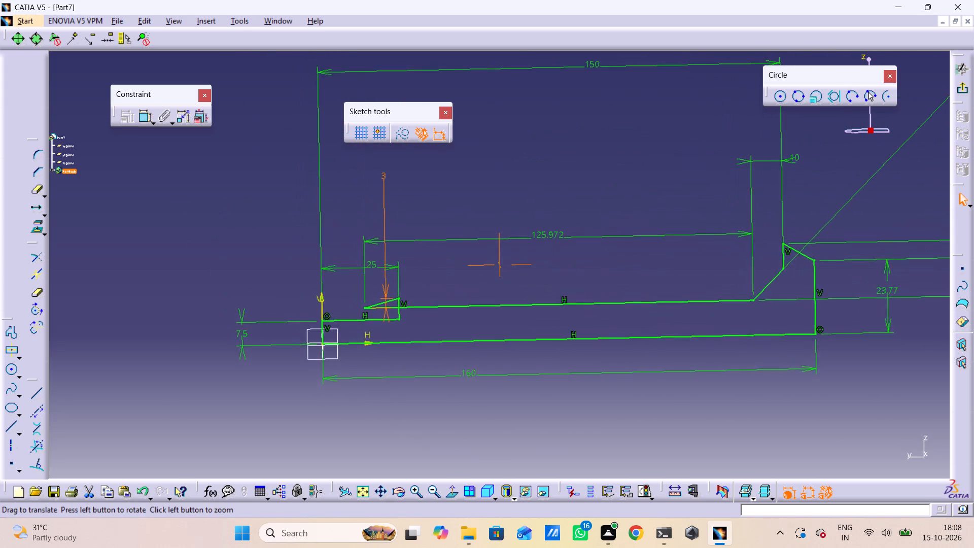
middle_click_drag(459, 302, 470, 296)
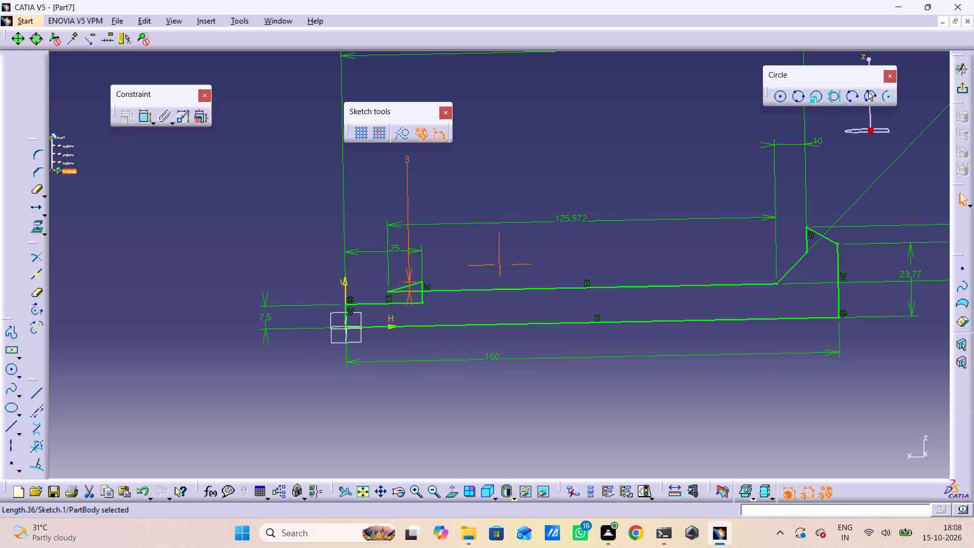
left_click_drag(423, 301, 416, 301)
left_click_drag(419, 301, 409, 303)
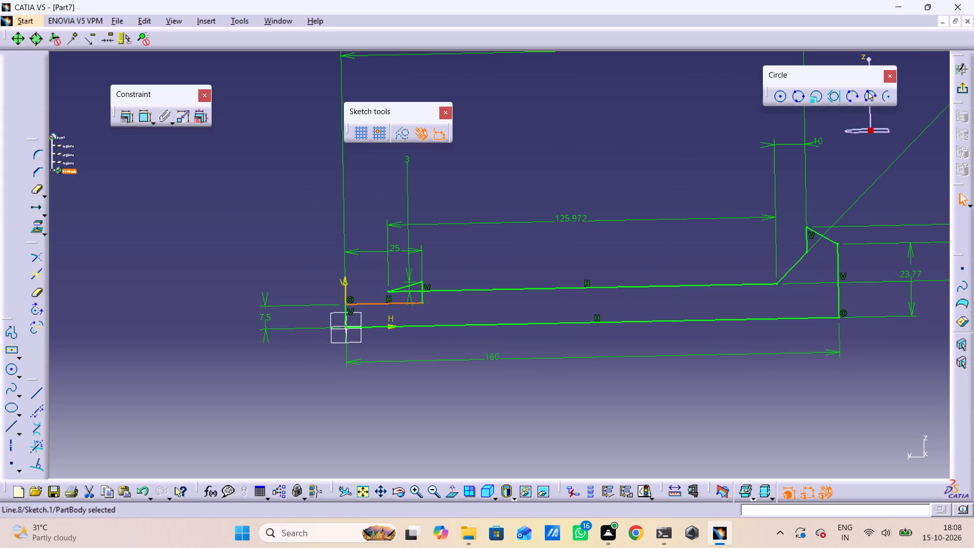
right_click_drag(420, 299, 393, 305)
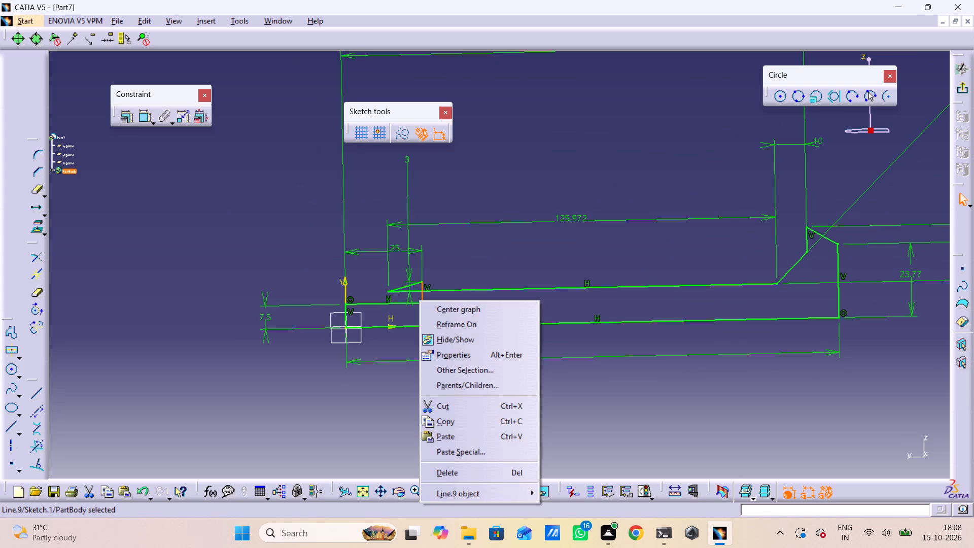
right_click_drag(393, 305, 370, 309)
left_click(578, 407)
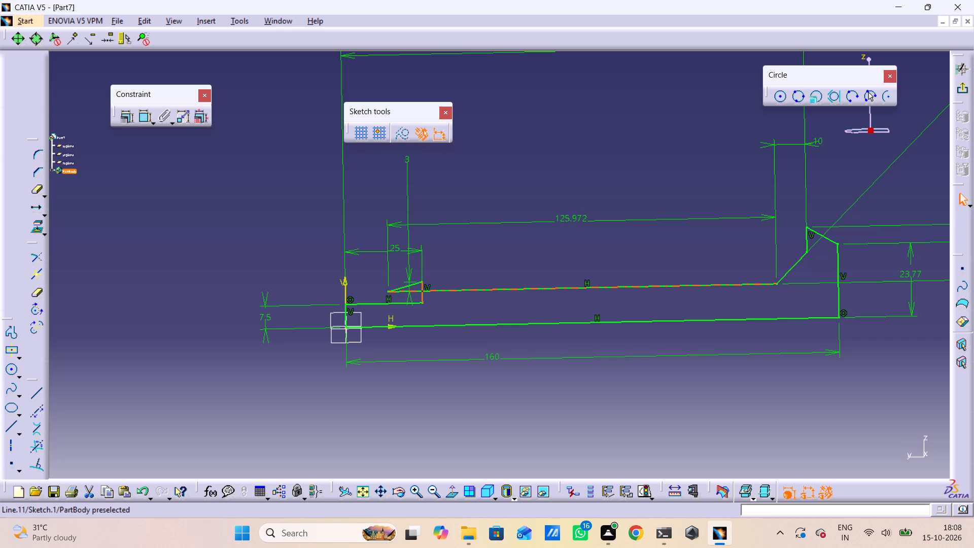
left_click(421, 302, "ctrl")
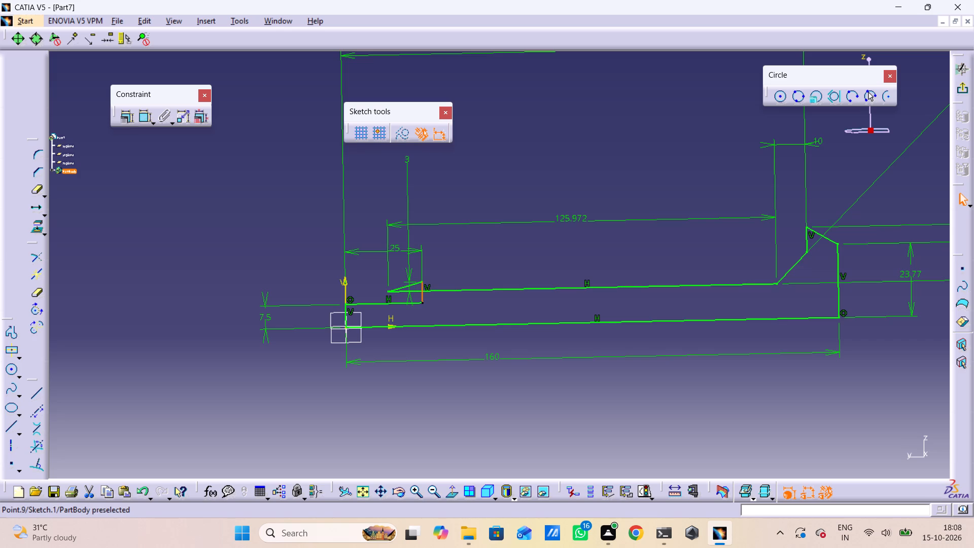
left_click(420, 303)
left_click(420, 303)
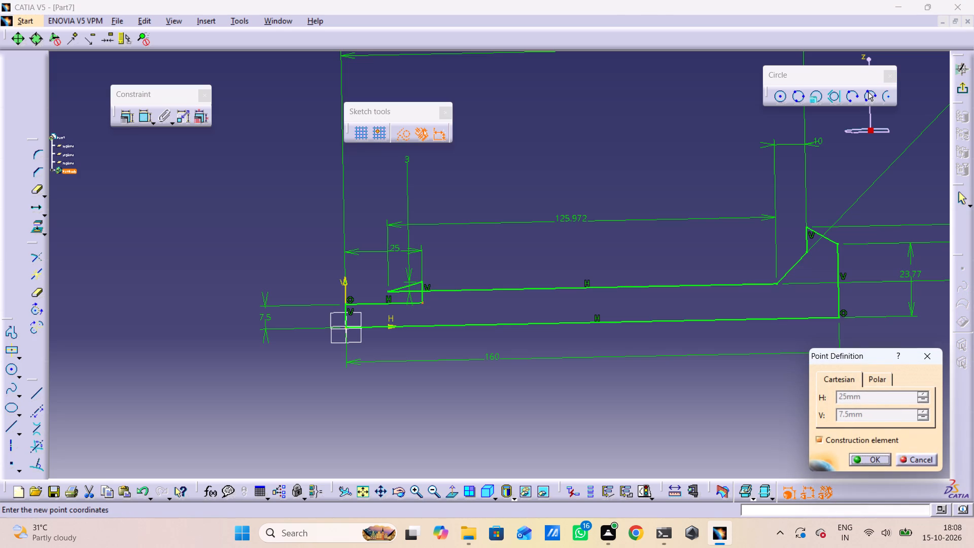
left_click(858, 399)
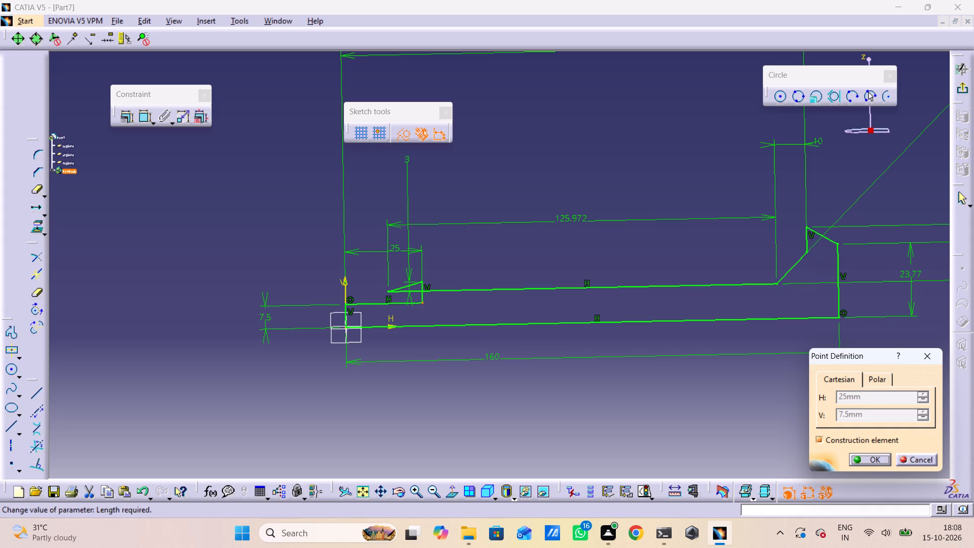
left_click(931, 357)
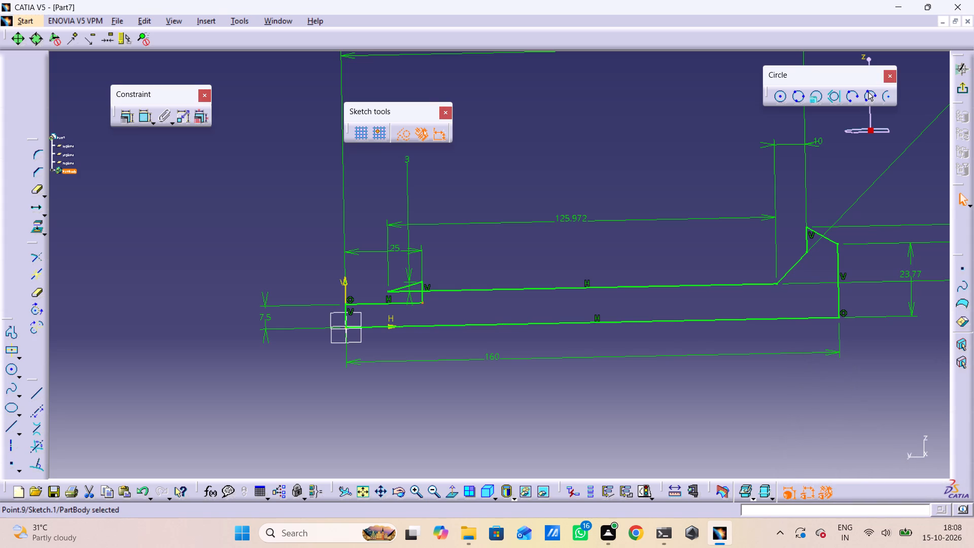
Move the corner joining the short horizontal line and vertical step line near the origin to about 18.4 mm from the vertical axis.
left_click_drag(419, 302, 415, 302, "shift")
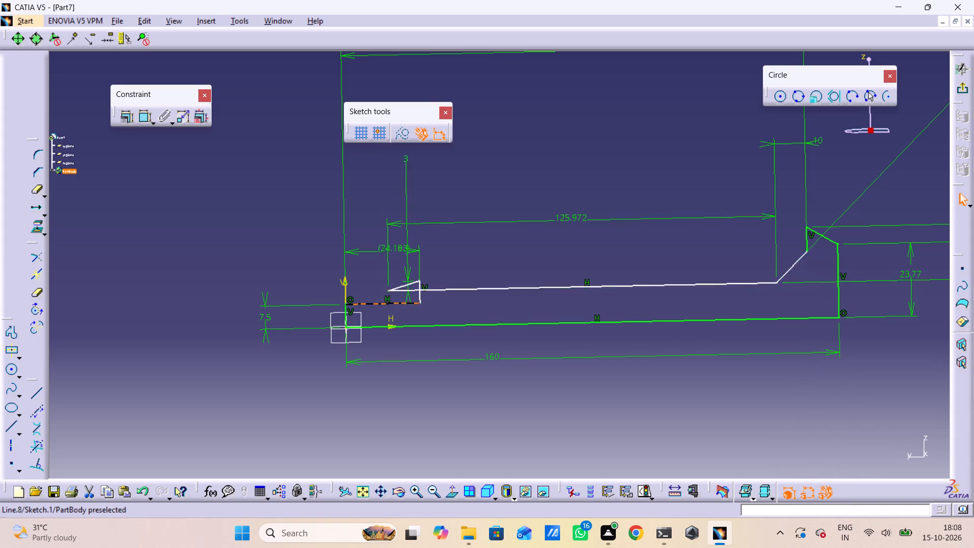
left_click_drag(415, 302, 388, 293, "shift")
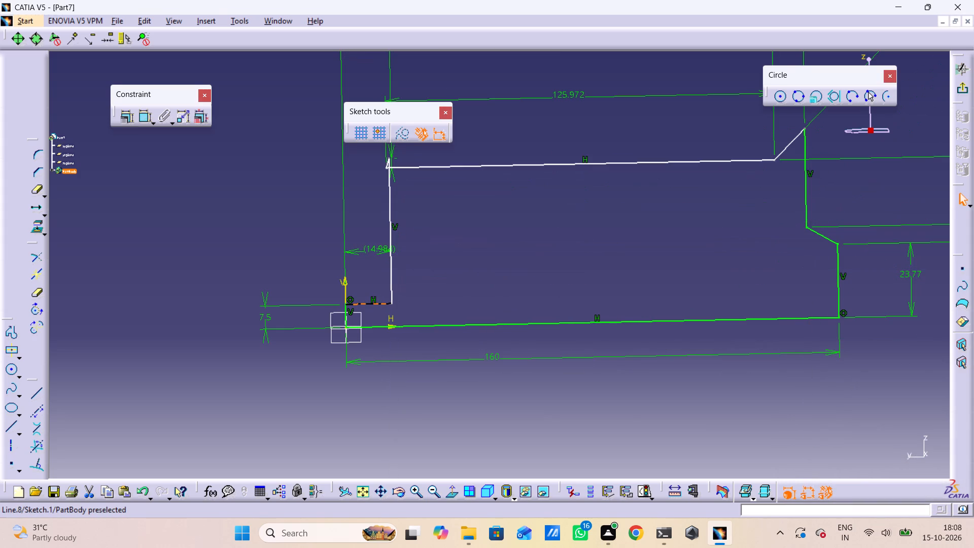
left_click_drag(388, 293, 386, 283, "shift")
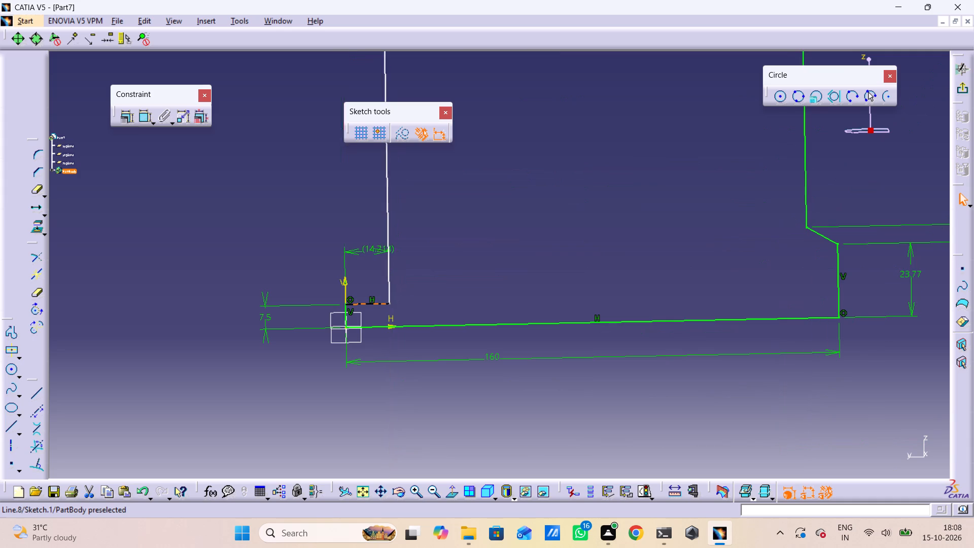
left_click_drag(386, 283, 384, 230, "shift")
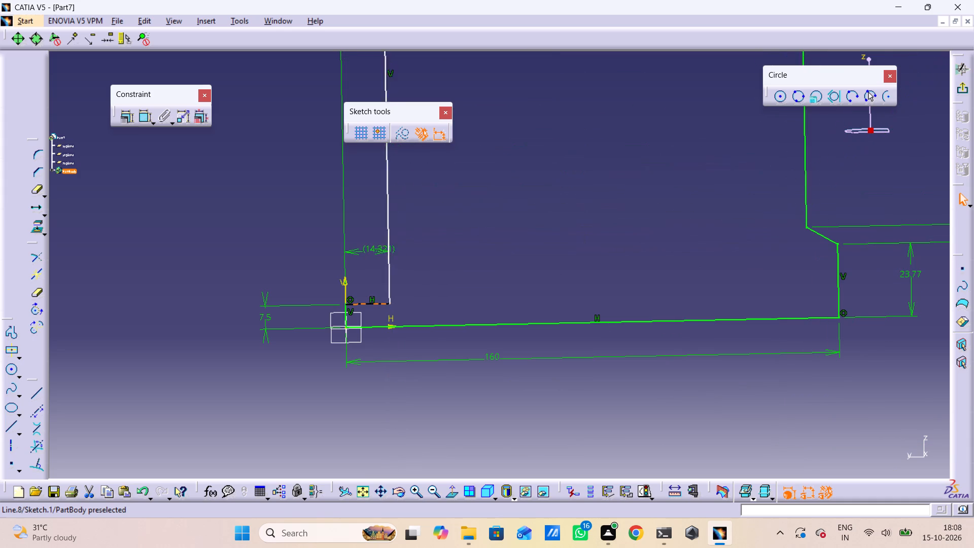
left_click_drag(384, 230, 363, 226, "shift")
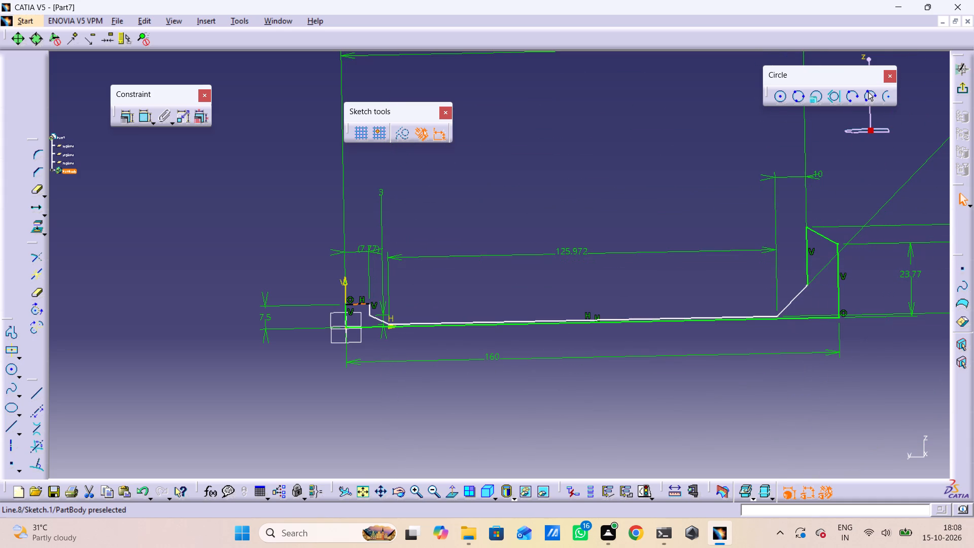
left_click_drag(363, 226, 370, 224, "shift")
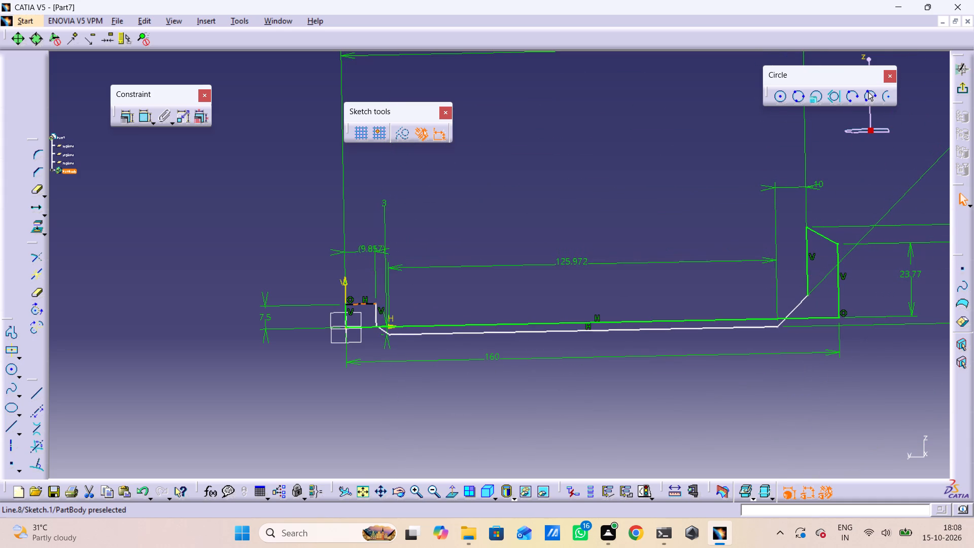
left_click_drag(370, 224, 352, 341, "shift")
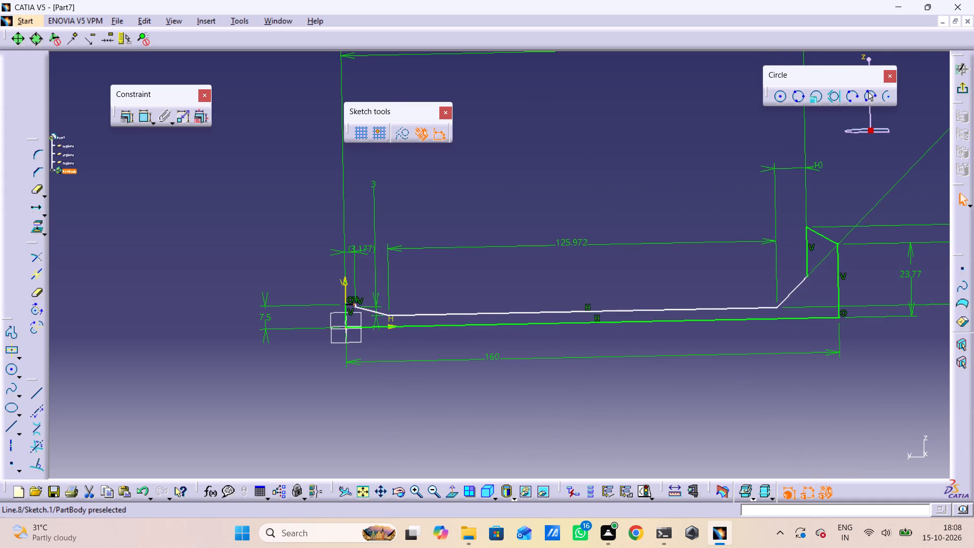
left_click_drag(352, 341, 370, 359, "shift")
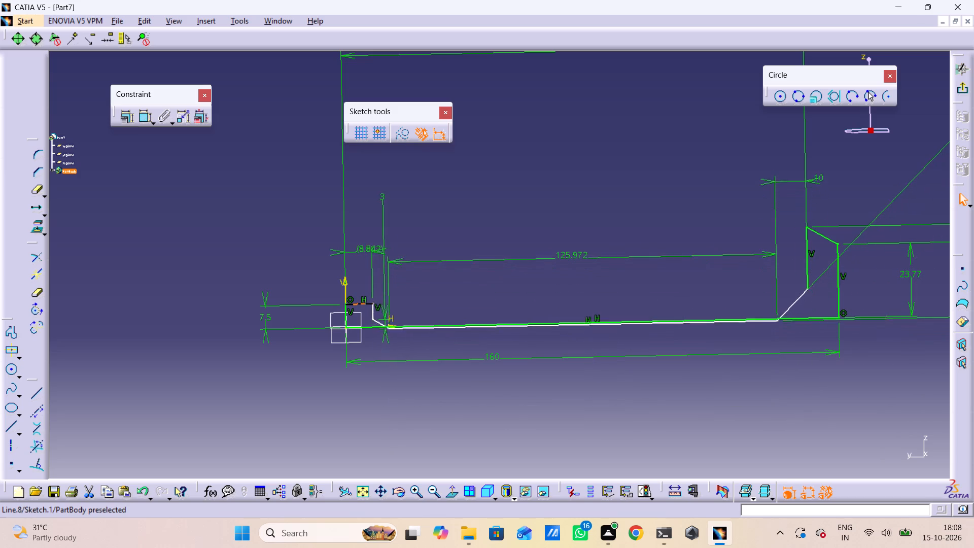
left_click_drag(370, 359, 469, 313, "shift")
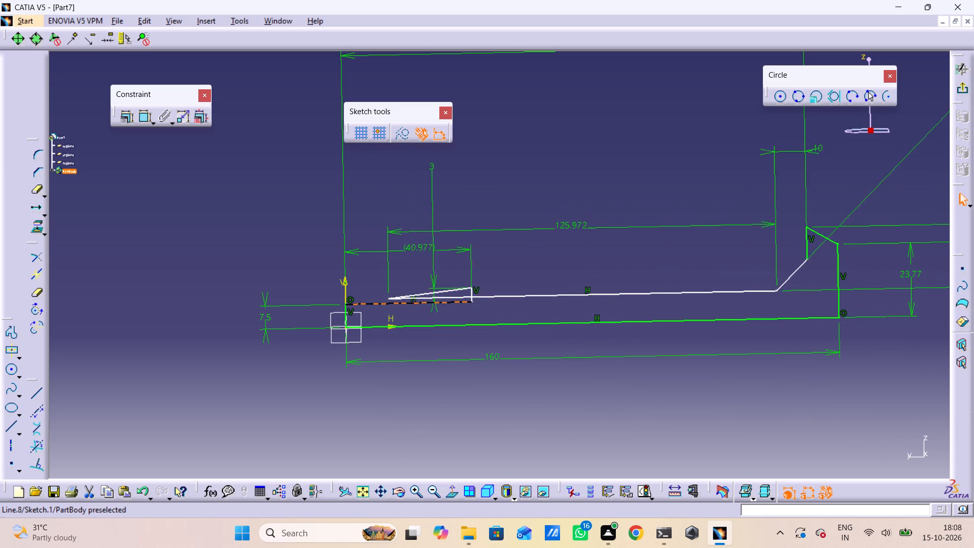
left_click_drag(469, 313, 396, 239, "shift")
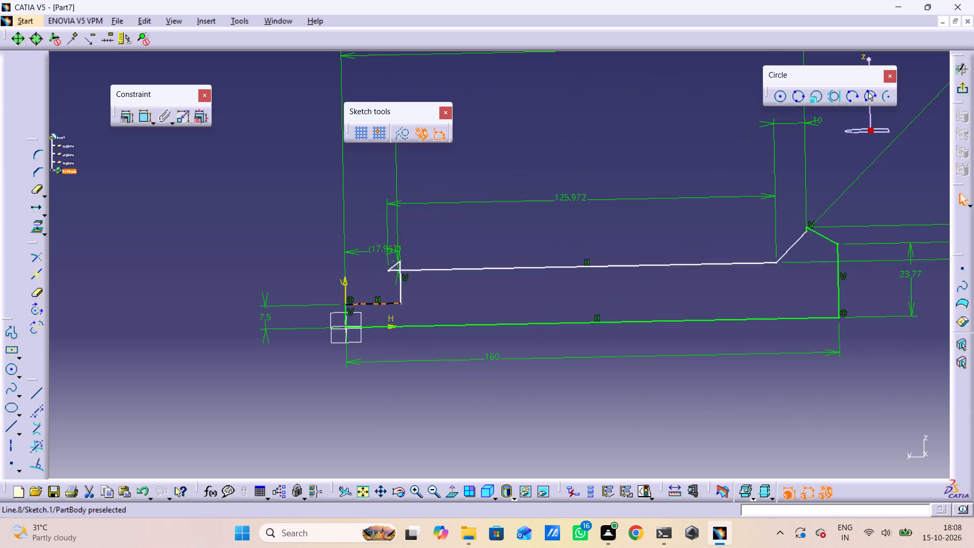
left_click_drag(396, 239, 409, 241, "shift")
left_click(461, 225, "shift")
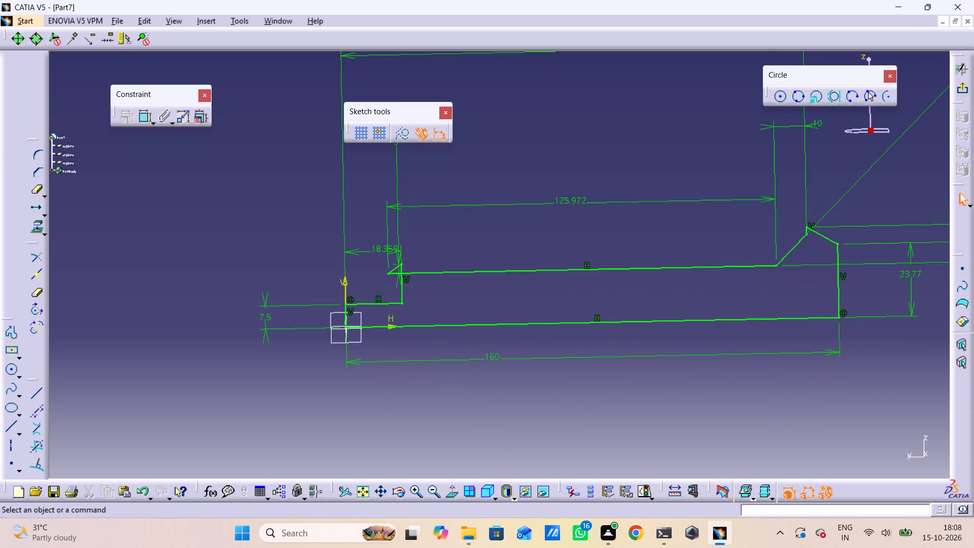
middle_click_drag(469, 224, 454, 293, "ctrl")
middle_click_drag(465, 282, 417, 302)
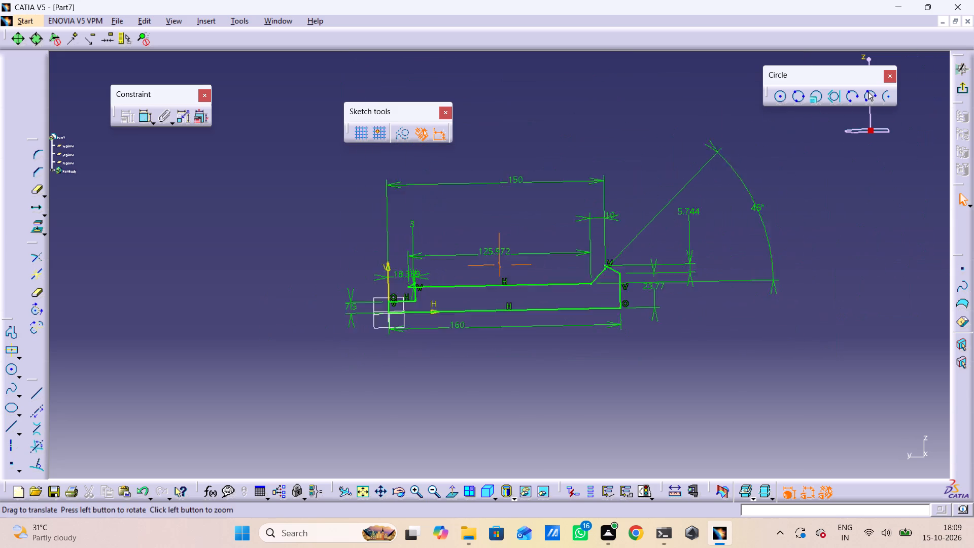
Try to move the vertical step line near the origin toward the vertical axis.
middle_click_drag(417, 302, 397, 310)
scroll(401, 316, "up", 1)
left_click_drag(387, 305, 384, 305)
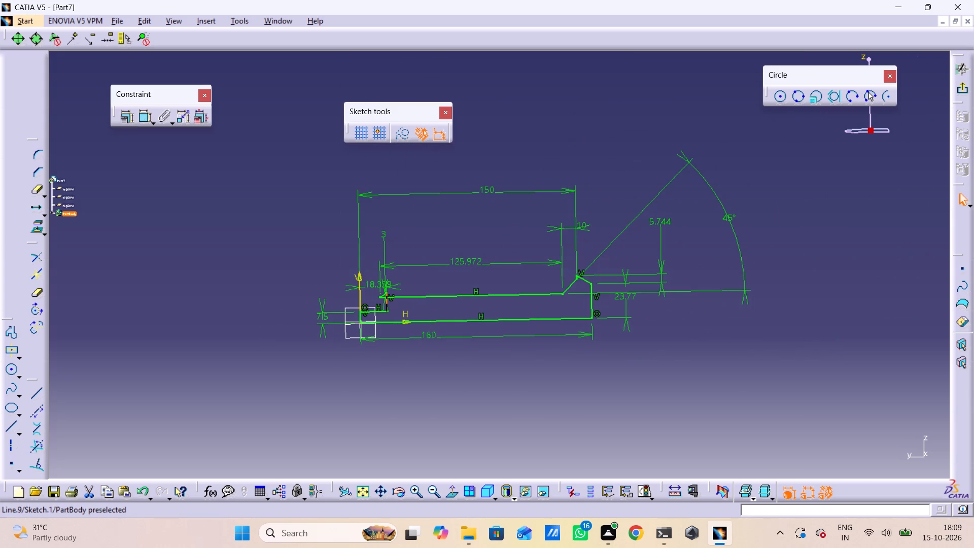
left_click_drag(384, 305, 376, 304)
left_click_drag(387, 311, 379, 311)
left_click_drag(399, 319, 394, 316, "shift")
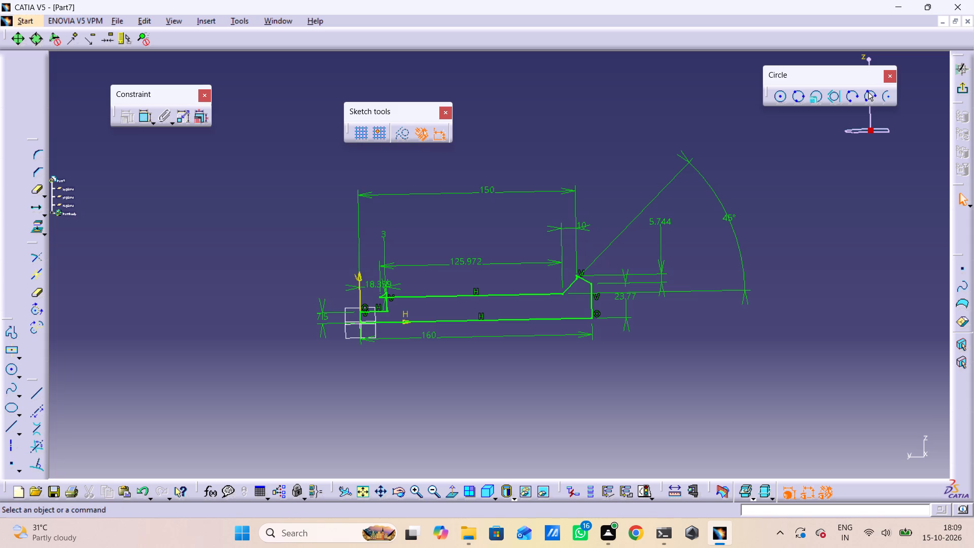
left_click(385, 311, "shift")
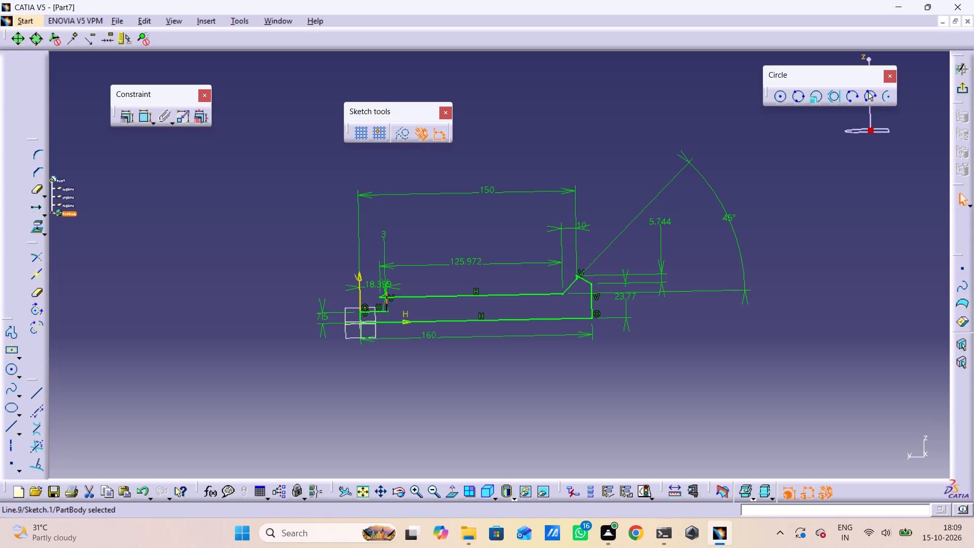
Delete the 125.972 mm length dimension of the long upper horizontal line.
scroll(390, 311, "up", 2, "shift")
scroll(390, 317, "down", 4)
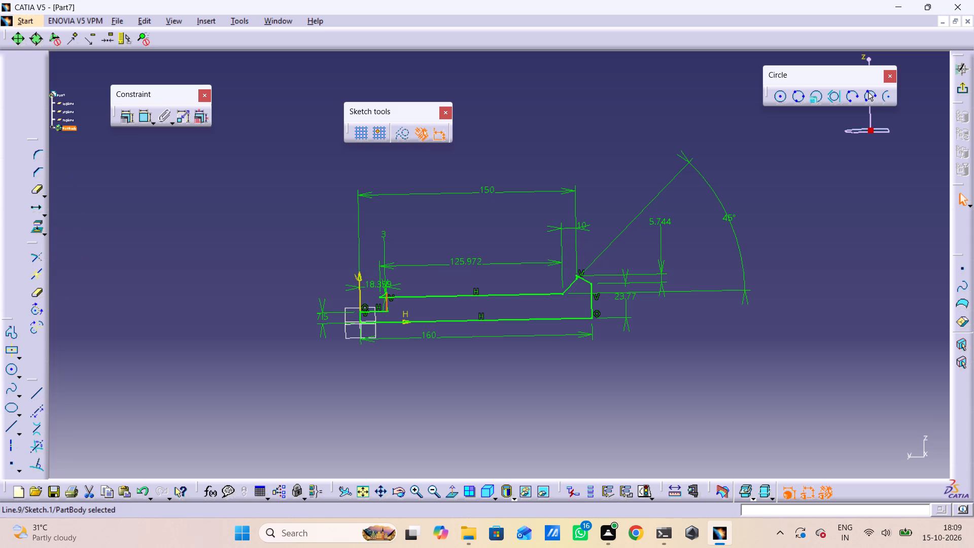
middle_click_drag(395, 315, 398, 288, "shift")
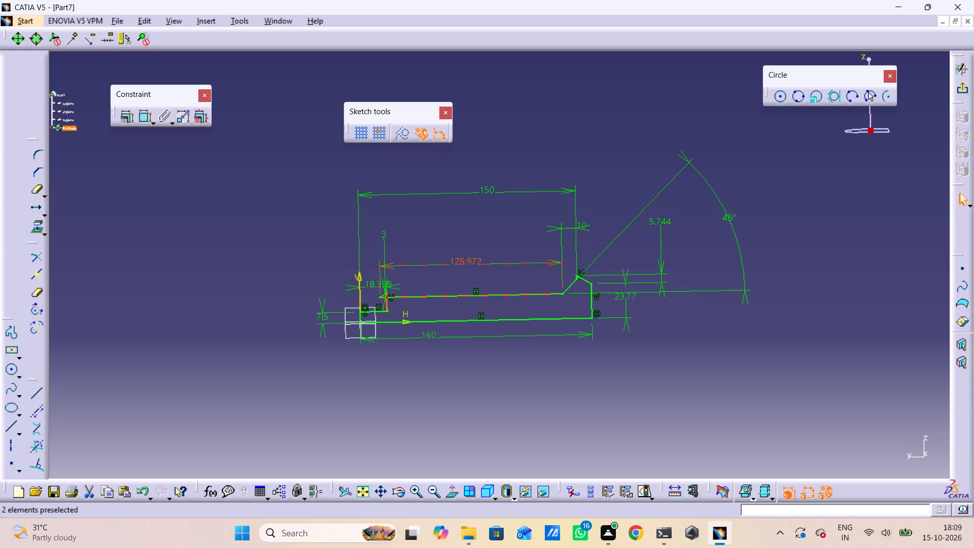
left_click(465, 261)
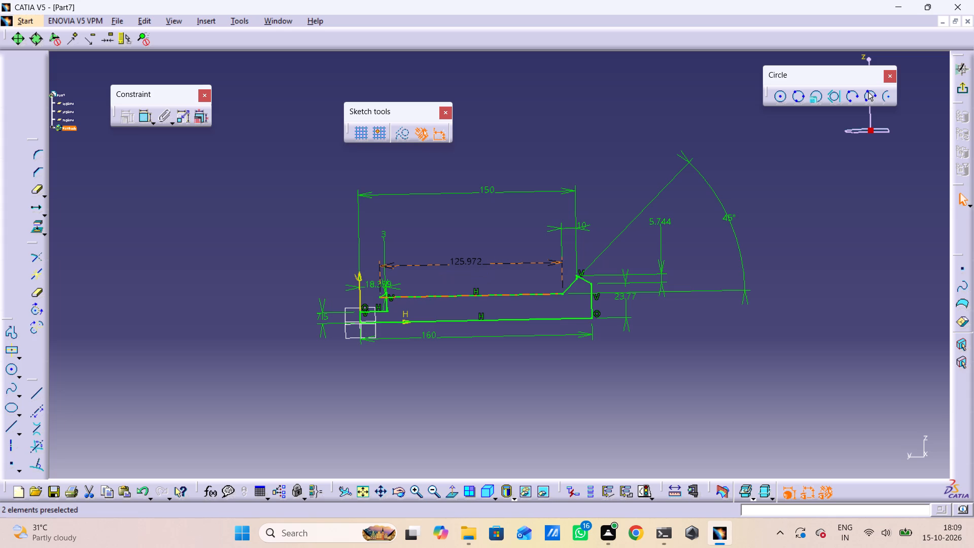
key("Delete")
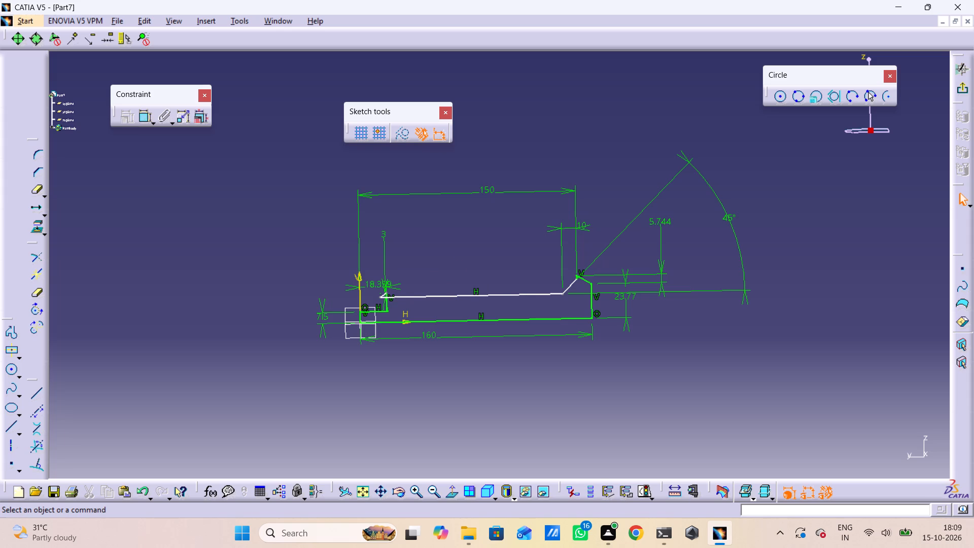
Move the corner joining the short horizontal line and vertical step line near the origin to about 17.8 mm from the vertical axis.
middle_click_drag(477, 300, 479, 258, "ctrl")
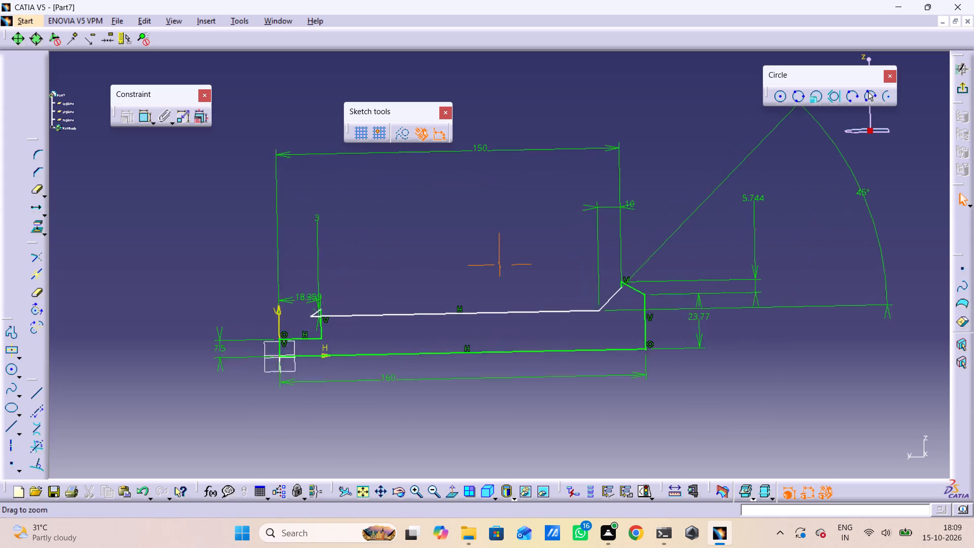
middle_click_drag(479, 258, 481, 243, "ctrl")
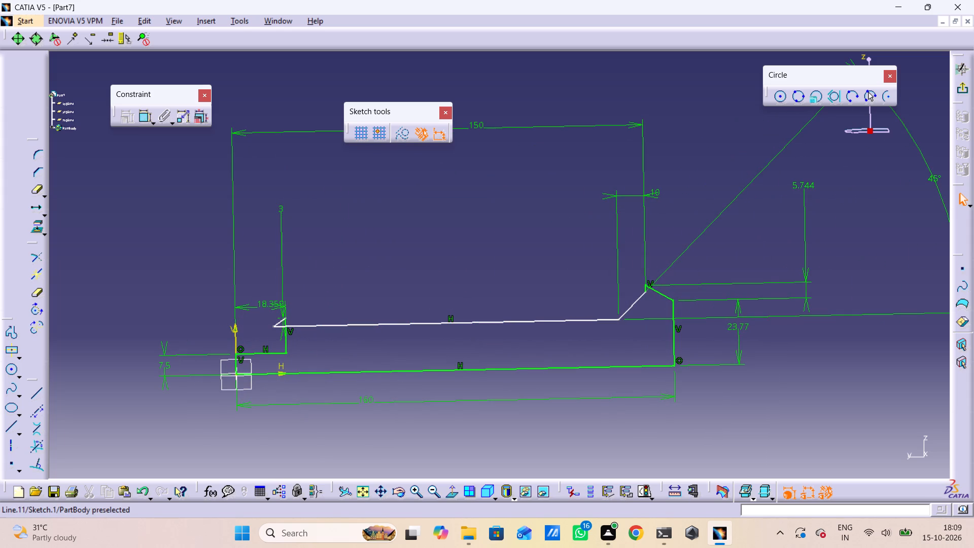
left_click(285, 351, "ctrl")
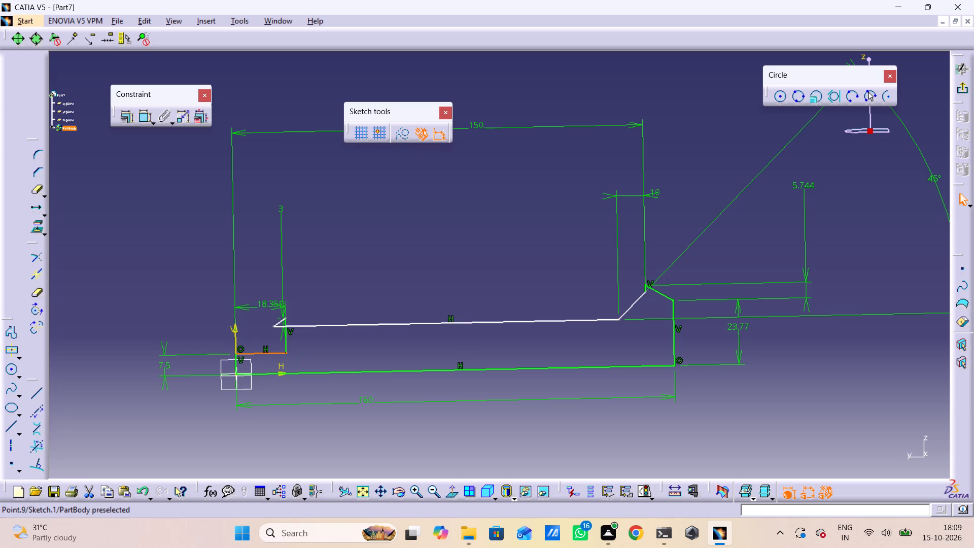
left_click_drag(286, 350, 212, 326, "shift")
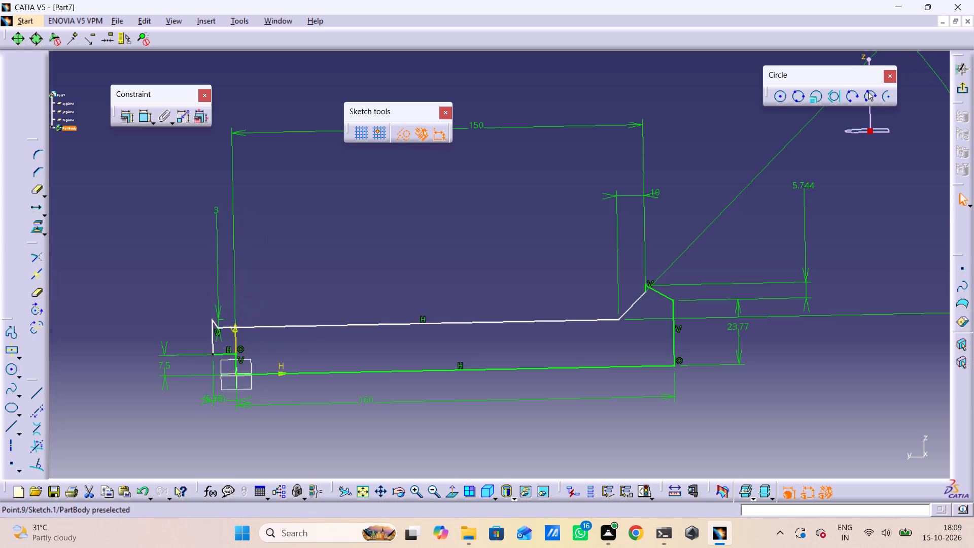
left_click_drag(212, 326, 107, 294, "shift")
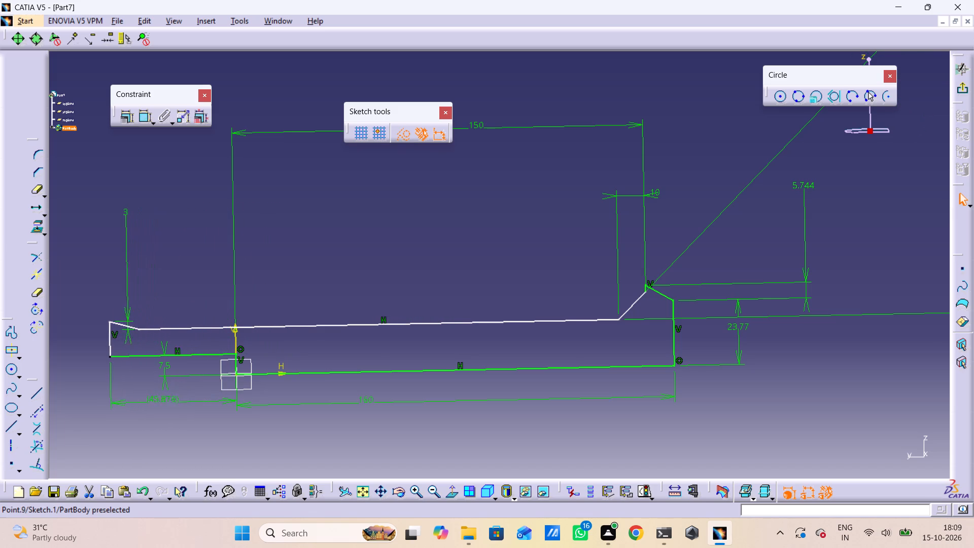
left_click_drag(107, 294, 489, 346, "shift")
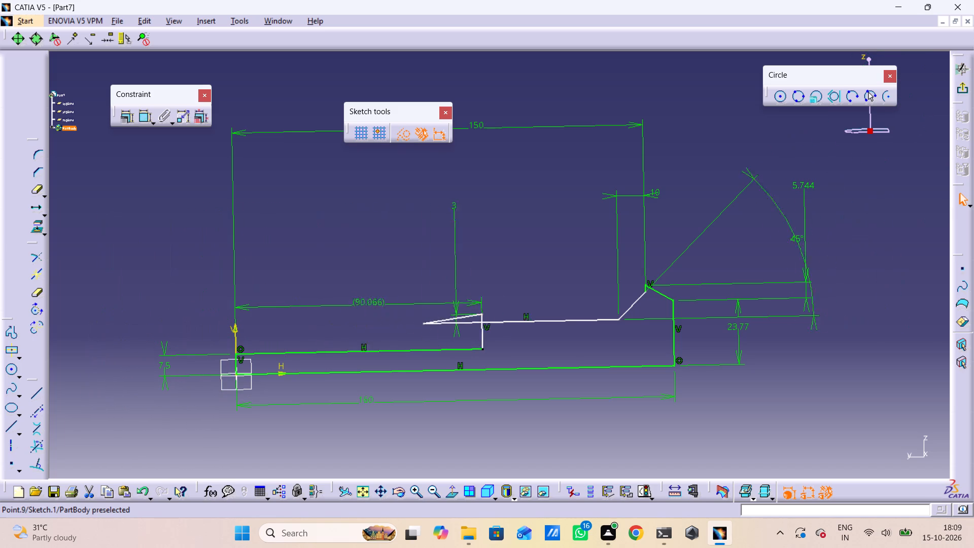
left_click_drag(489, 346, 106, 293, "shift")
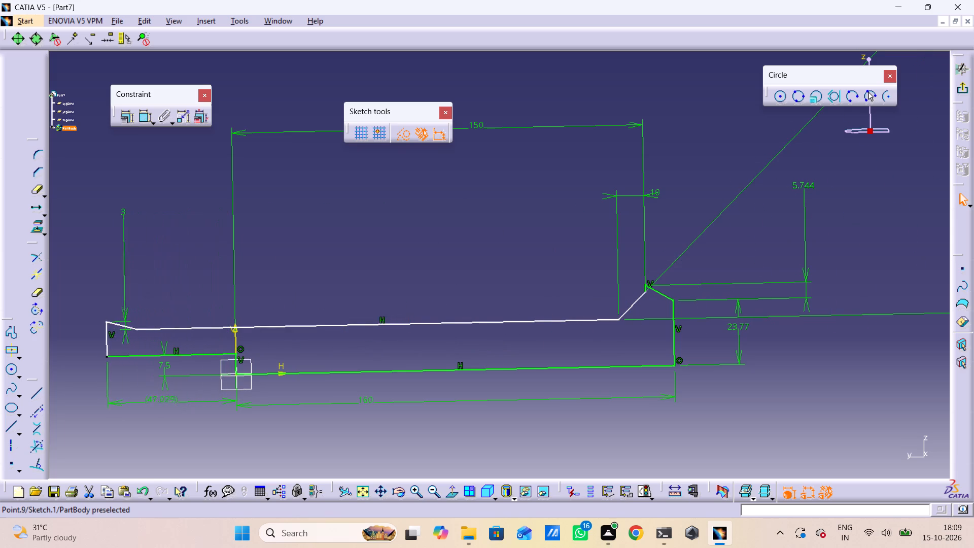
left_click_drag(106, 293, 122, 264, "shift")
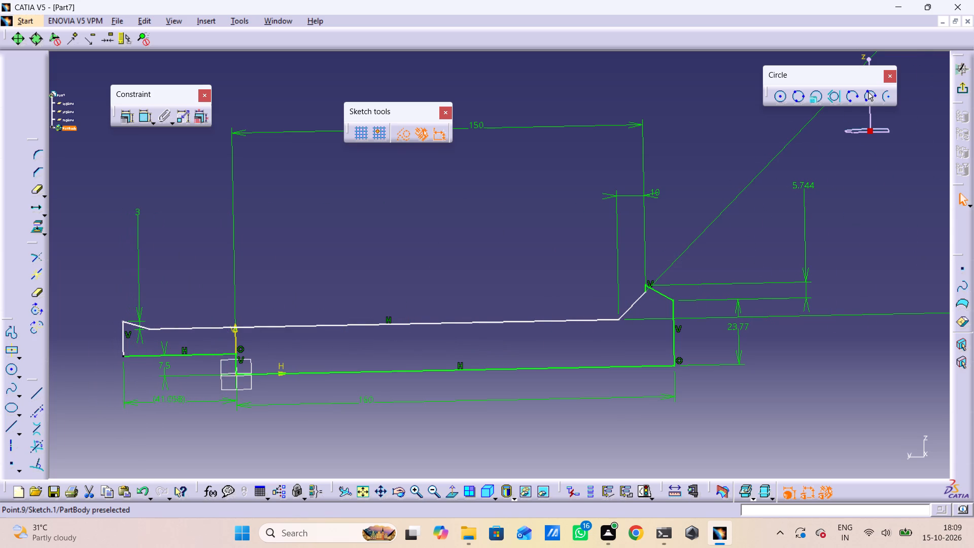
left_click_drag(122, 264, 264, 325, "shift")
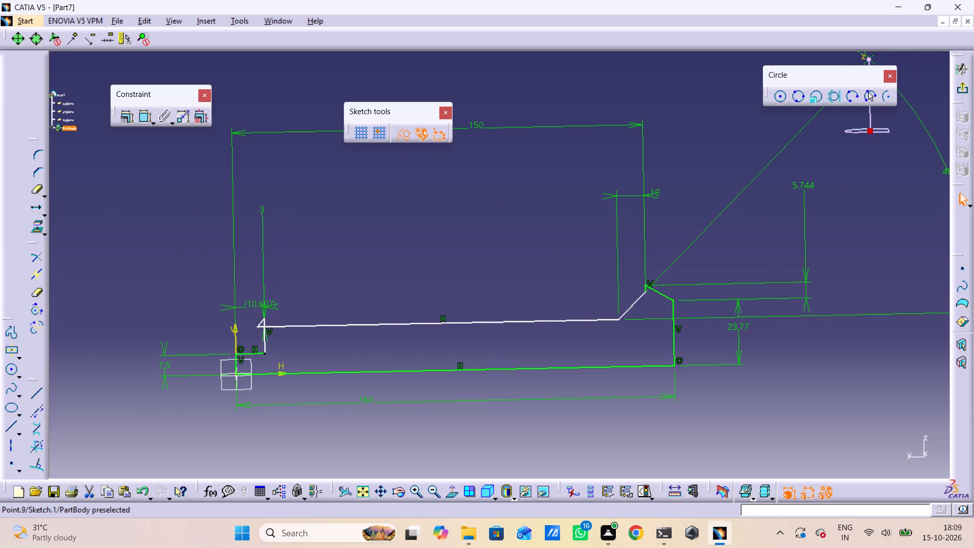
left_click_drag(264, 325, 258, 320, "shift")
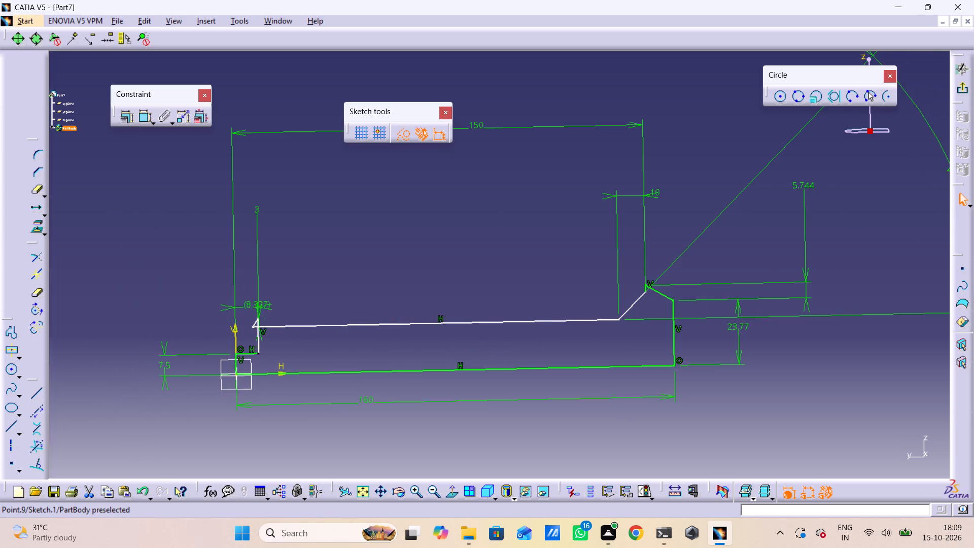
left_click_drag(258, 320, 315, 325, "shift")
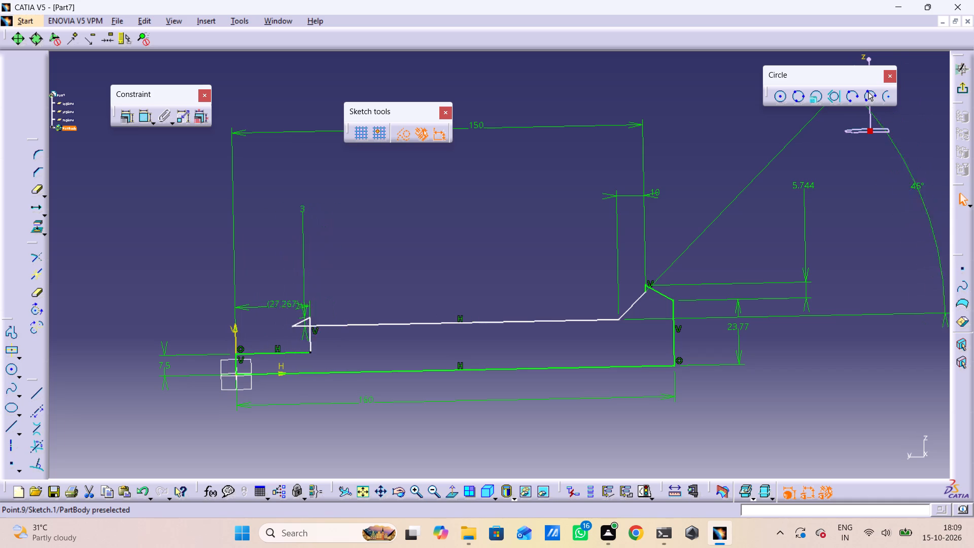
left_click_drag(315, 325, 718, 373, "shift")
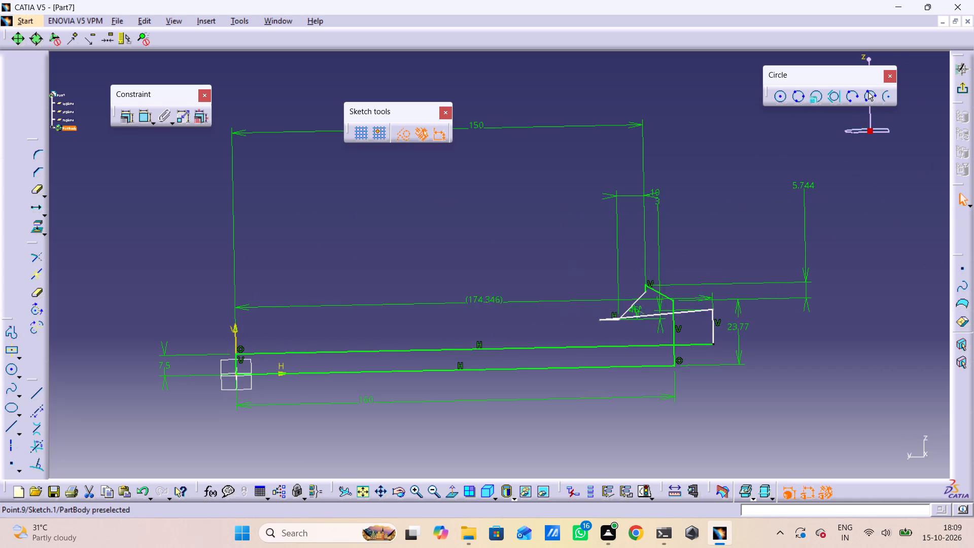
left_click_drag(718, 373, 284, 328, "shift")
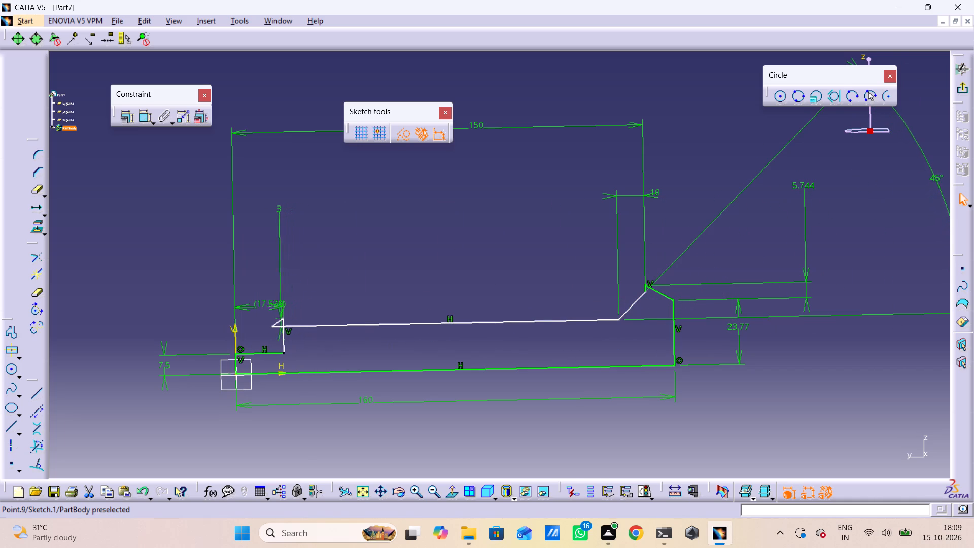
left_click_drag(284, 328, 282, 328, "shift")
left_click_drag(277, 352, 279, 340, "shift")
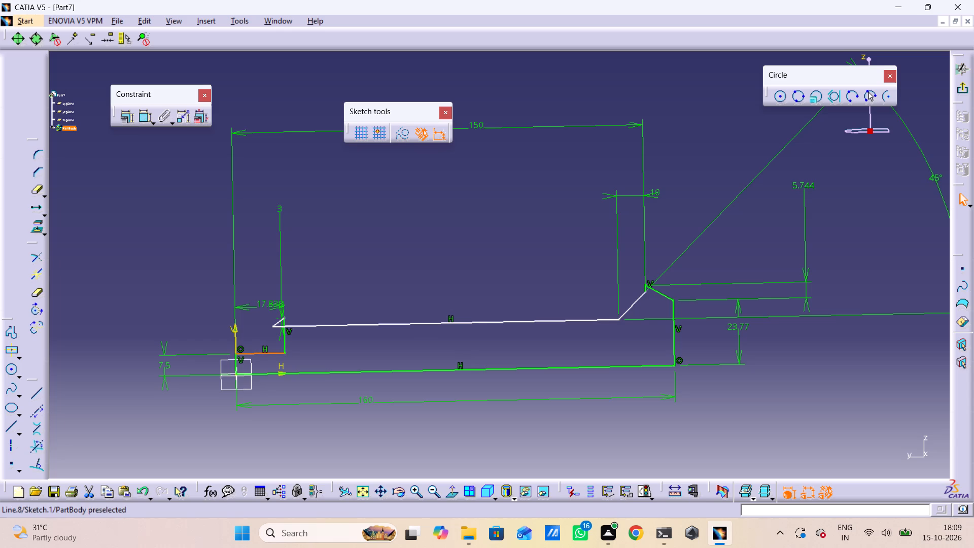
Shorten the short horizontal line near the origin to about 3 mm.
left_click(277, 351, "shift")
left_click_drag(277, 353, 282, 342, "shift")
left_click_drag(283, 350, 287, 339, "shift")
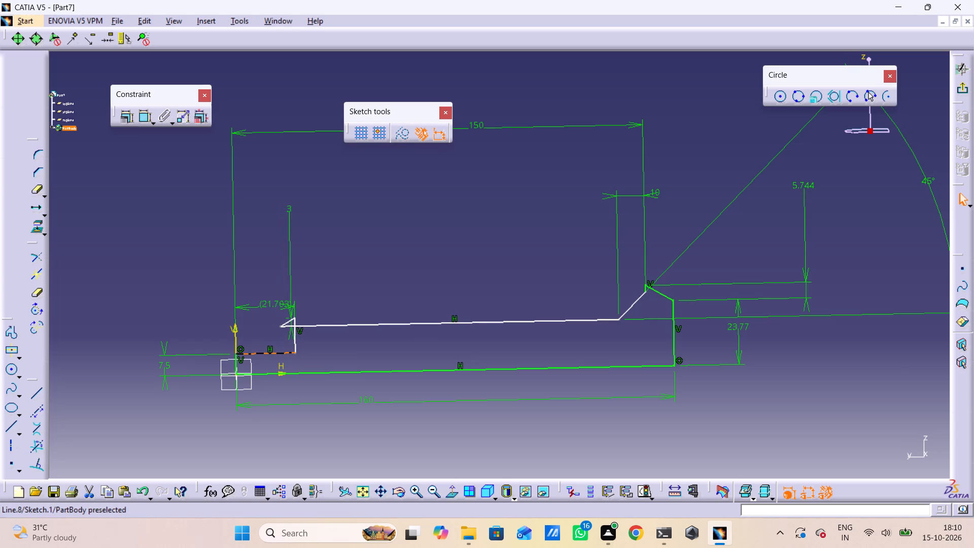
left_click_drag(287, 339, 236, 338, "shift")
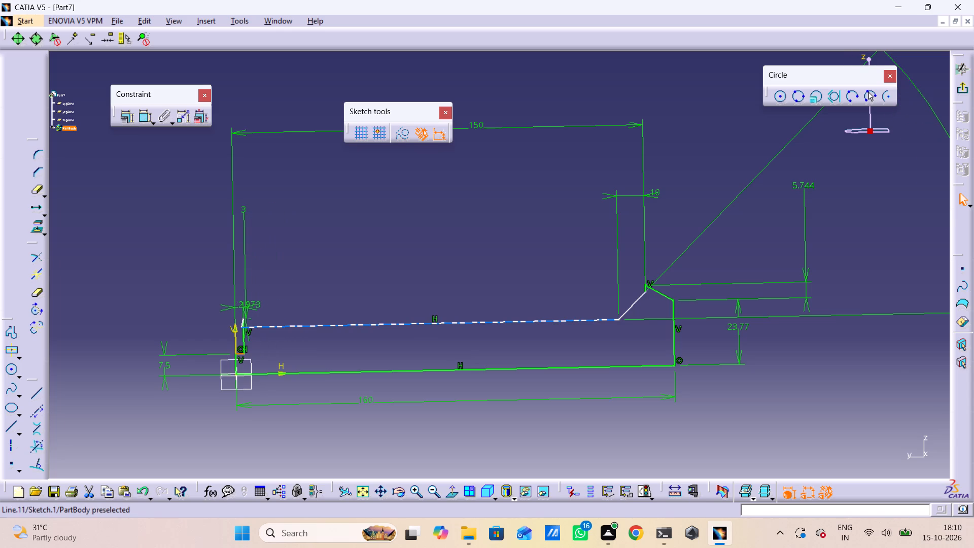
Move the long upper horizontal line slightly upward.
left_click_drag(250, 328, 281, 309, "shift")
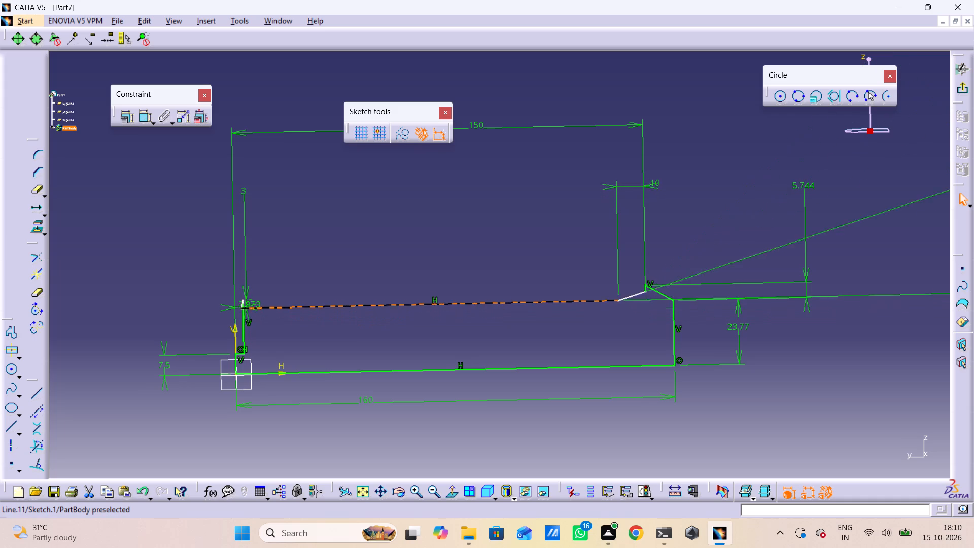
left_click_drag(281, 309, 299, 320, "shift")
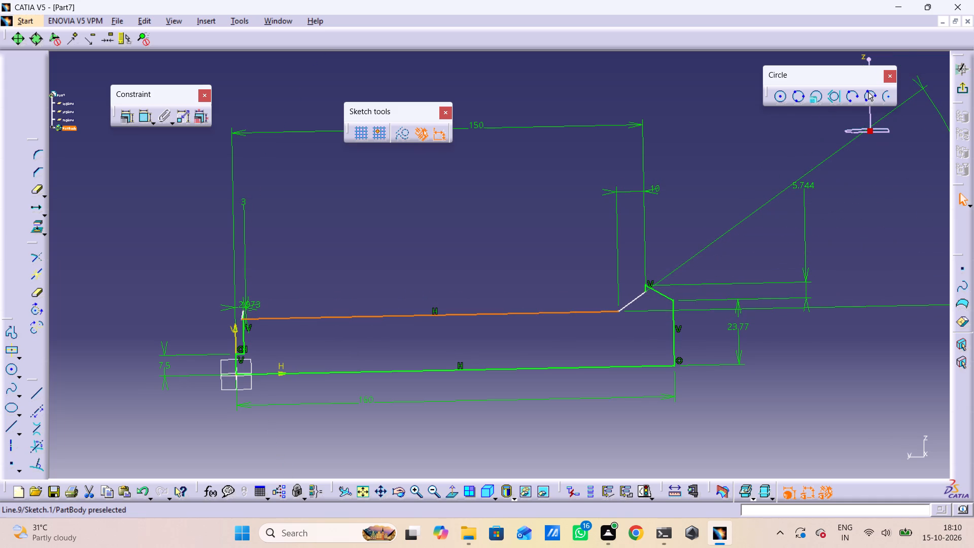
Move the vertical step line away from the vertical axis, lengthening the short horizontal line near the origin to about 16.7 mm.
left_click_drag(242, 334, 314, 331, "shift")
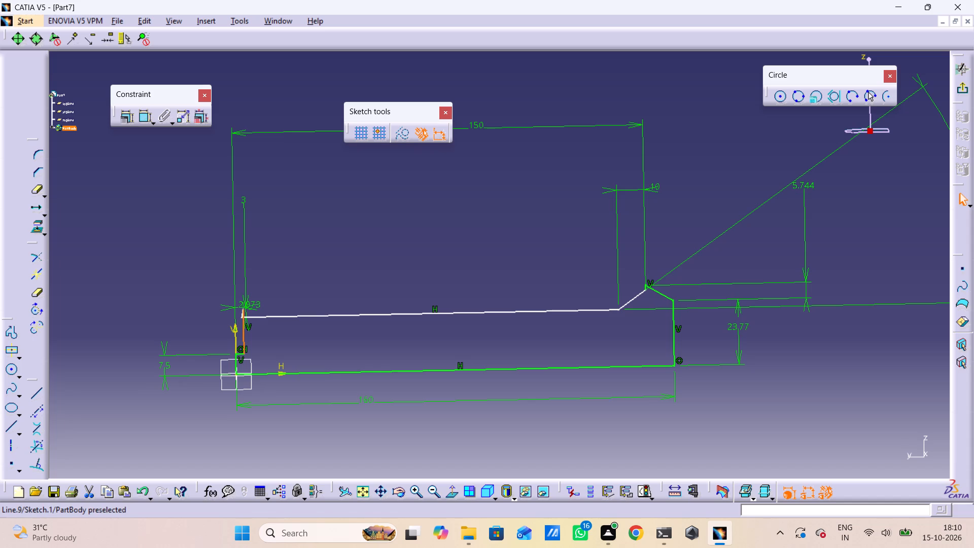
left_click_drag(245, 334, 280, 335, "shift")
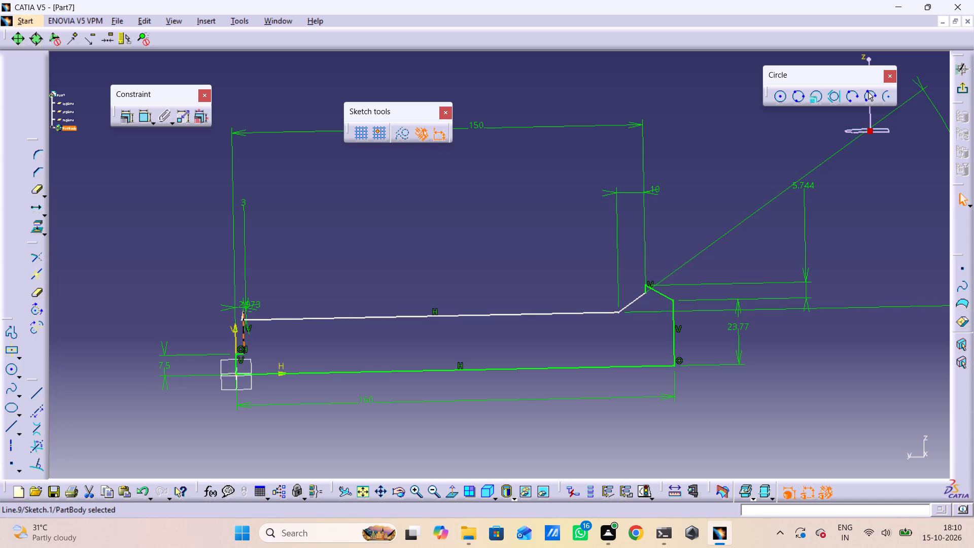
left_click_drag(239, 354, 250, 338)
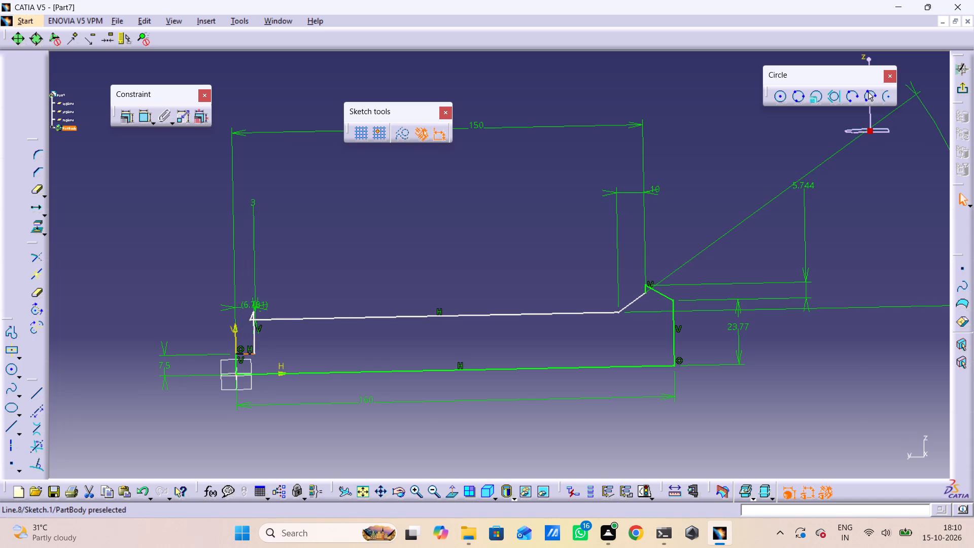
left_click_drag(250, 338, 319, 338)
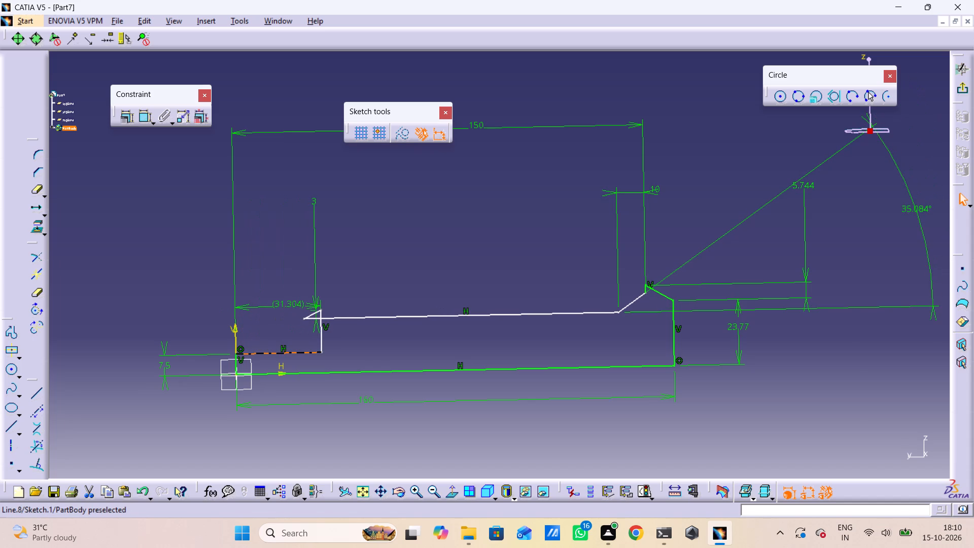
left_click_drag(319, 338, 277, 340)
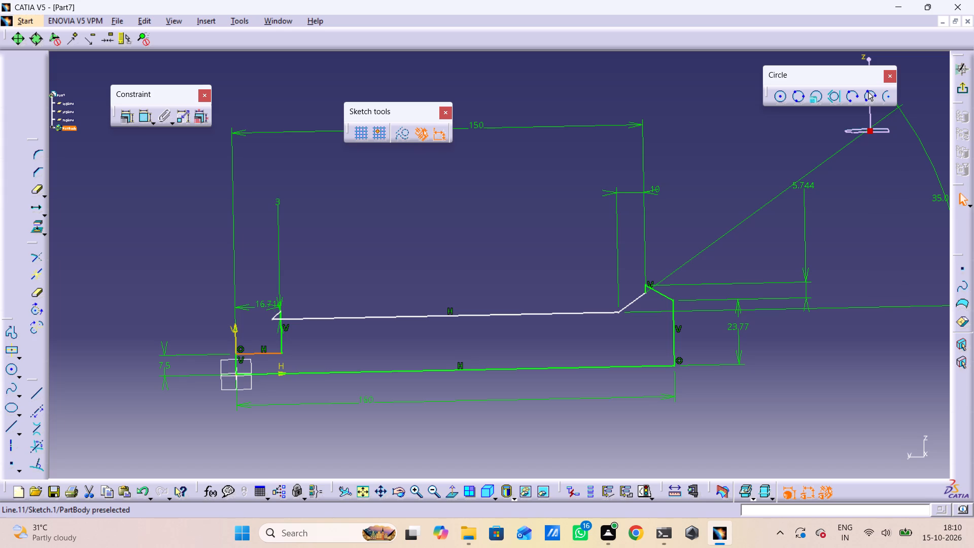
Reposition the vertical step line near the origin vertically so the long upper horizontal line sits slightly lower.
middle_click_drag(263, 332, 345, 334)
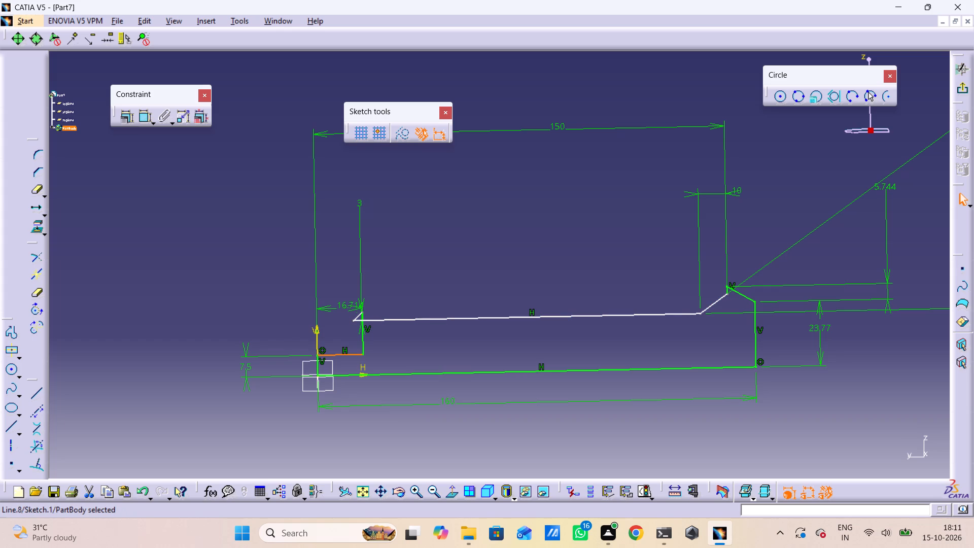
left_click_drag(365, 347, 442, 248, "shift")
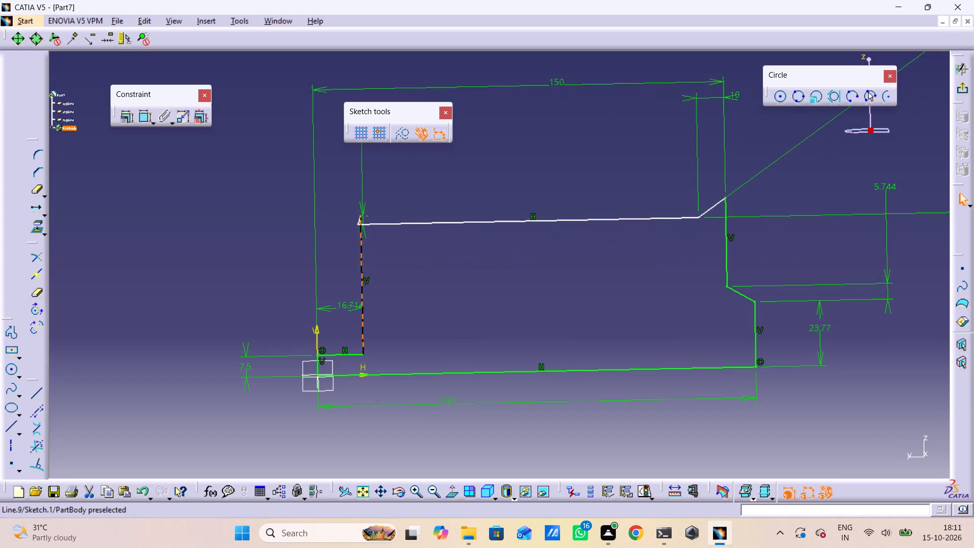
left_click_drag(442, 248, 565, 264, "shift")
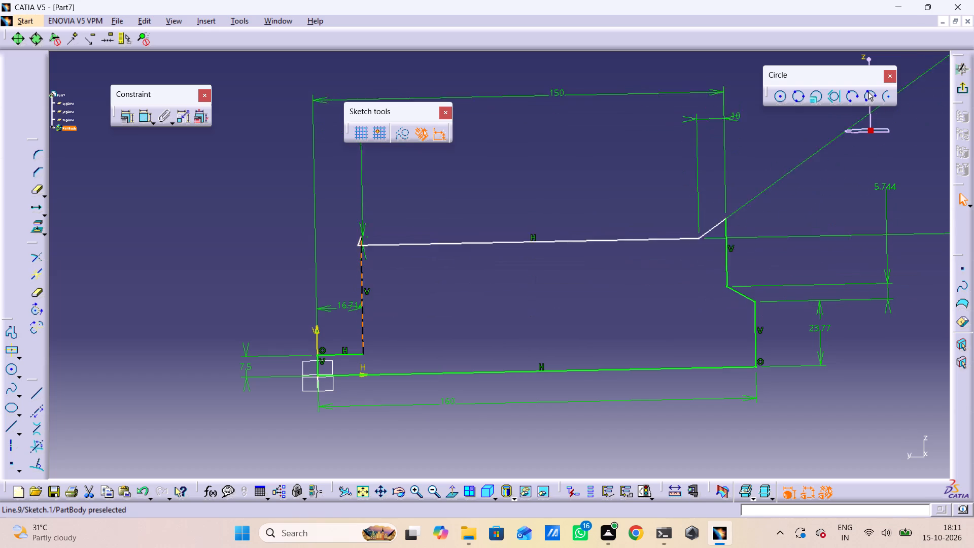
left_click_drag(565, 264, 507, 346, "shift")
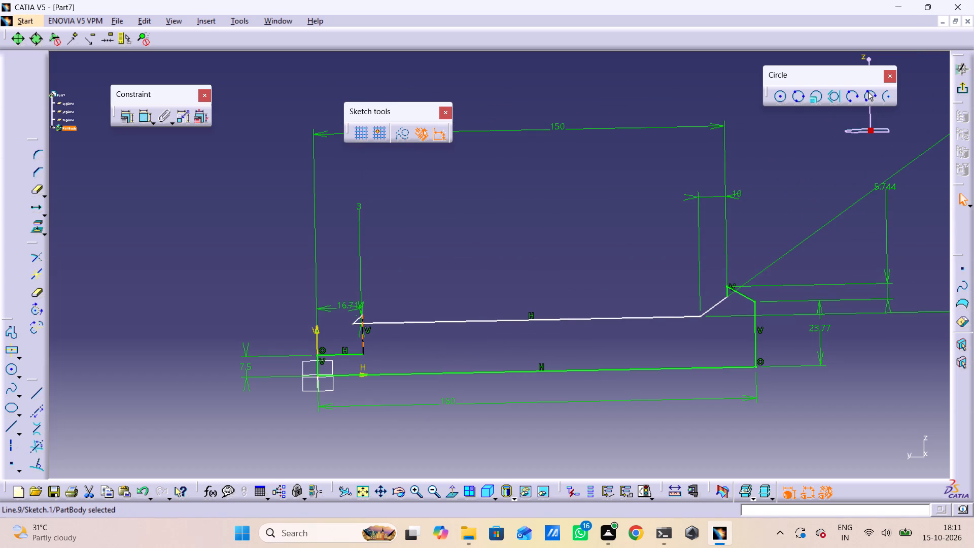
Move the long upper horizontal line vertically until it sits about 23.4 mm above the base line.
left_click_drag(376, 323, 386, 316, "shift")
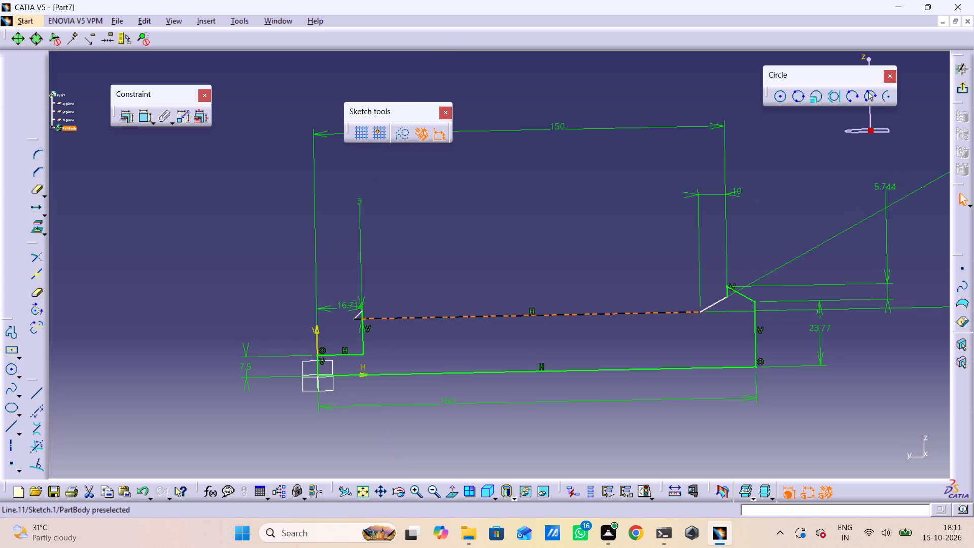
left_click_drag(386, 316, 419, 305, "shift")
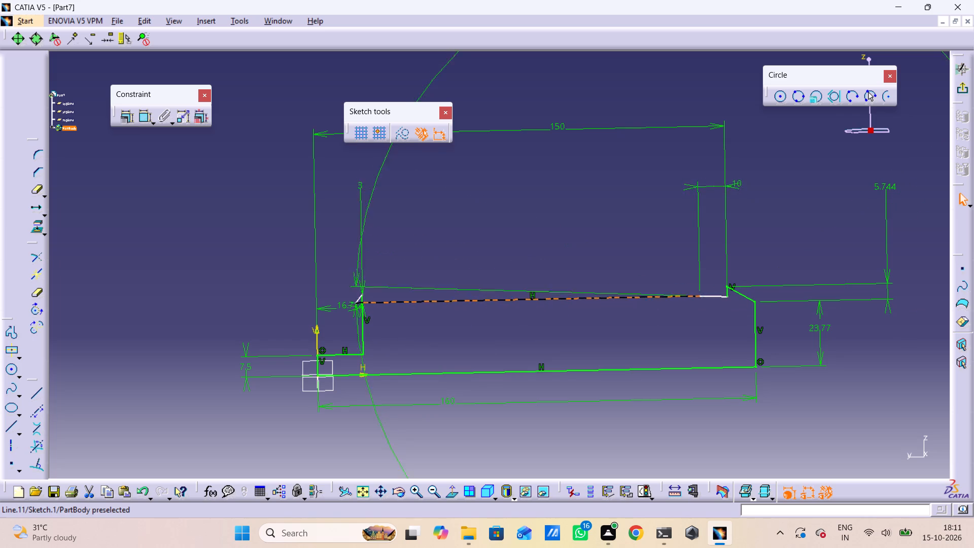
left_click_drag(419, 305, 474, 321, "shift")
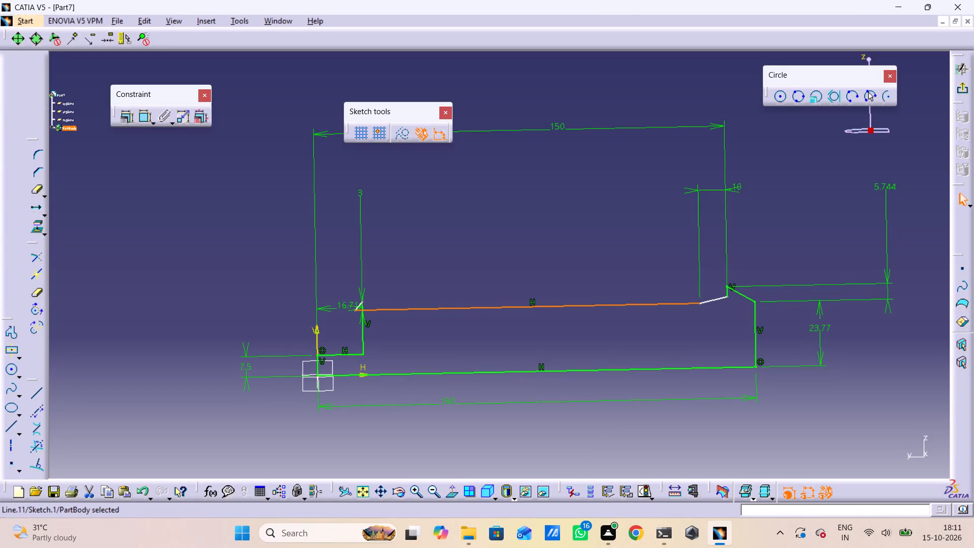
left_click_drag(372, 310, 464, 332, "shift")
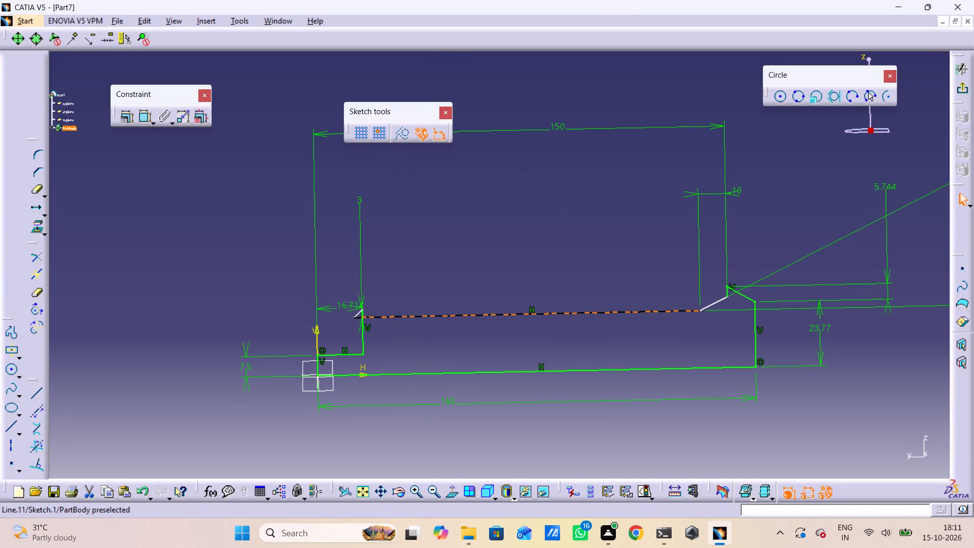
left_click_drag(464, 332, 415, 266, "shift")
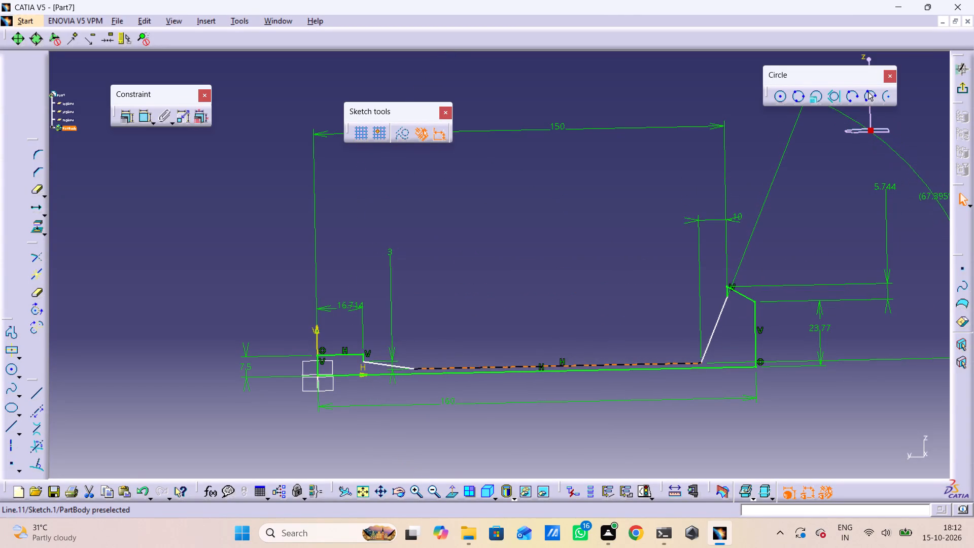
left_click_drag(415, 266, 387, 263, "shift")
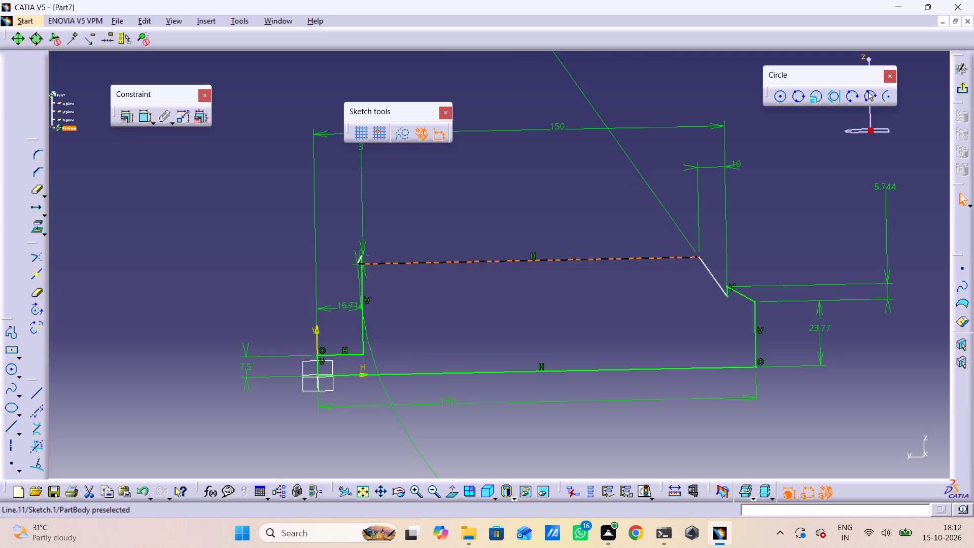
left_click_drag(387, 263, 378, 316, "shift")
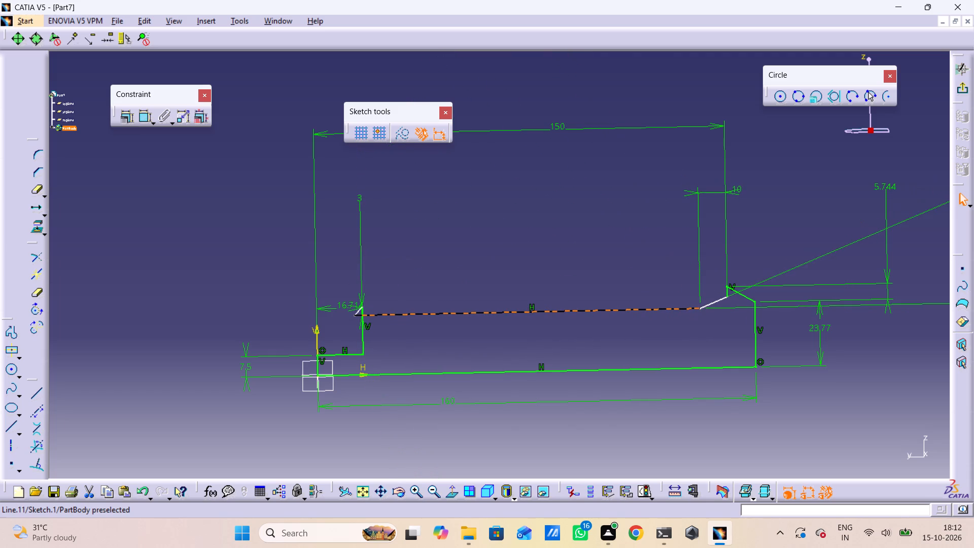
left_click_drag(378, 316, 389, 317, "shift")
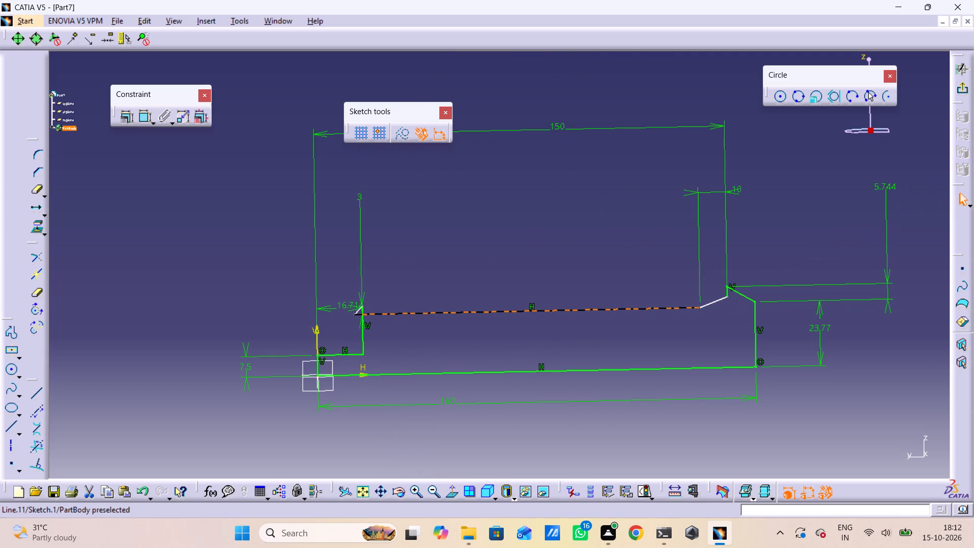
left_click_drag(389, 317, 397, 313, "shift")
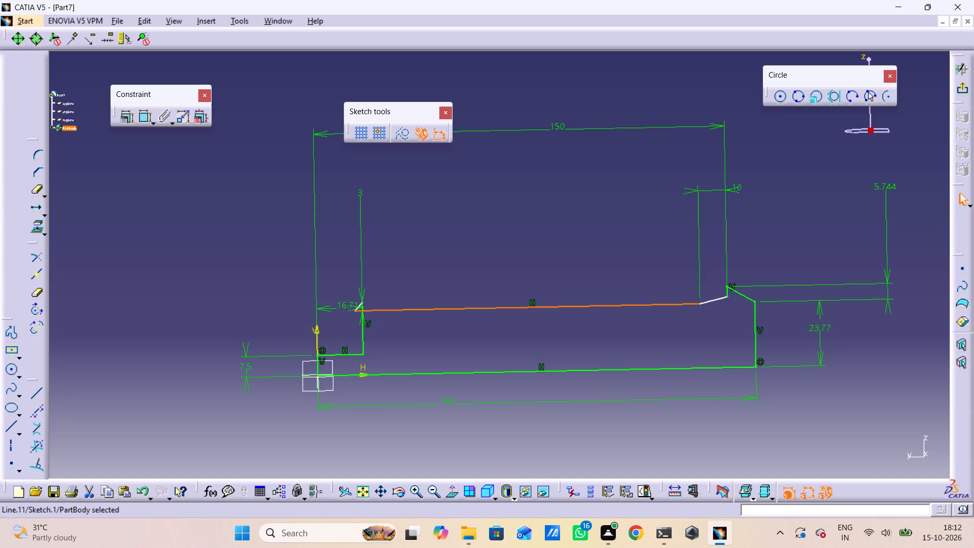
Set the length of the vertical end edge farthest from the origin to 40 mm.
double_click(813, 323)
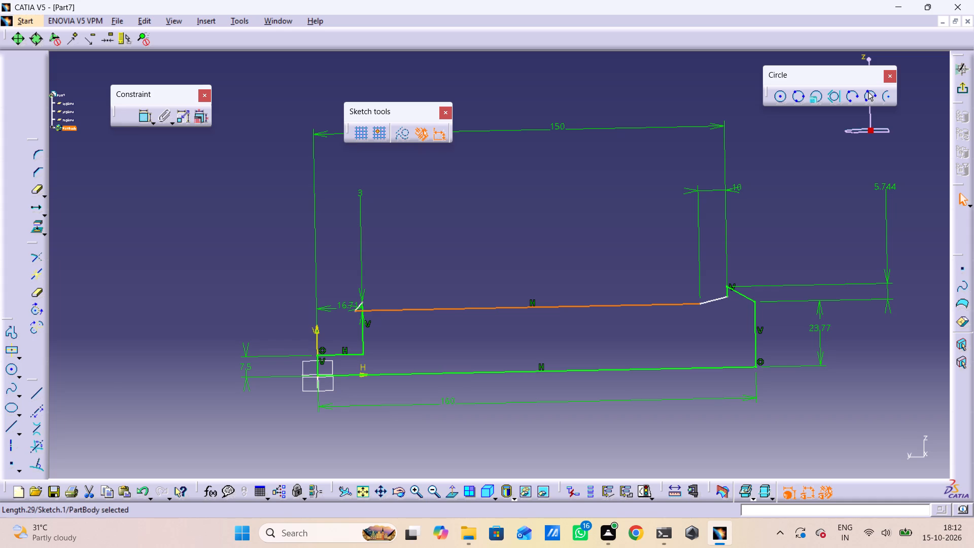
type("40")
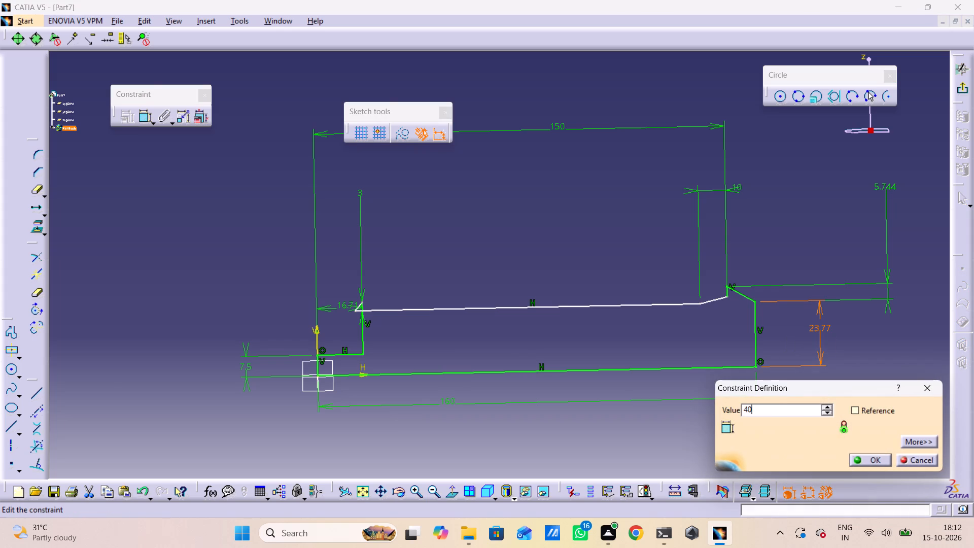
key("Return")
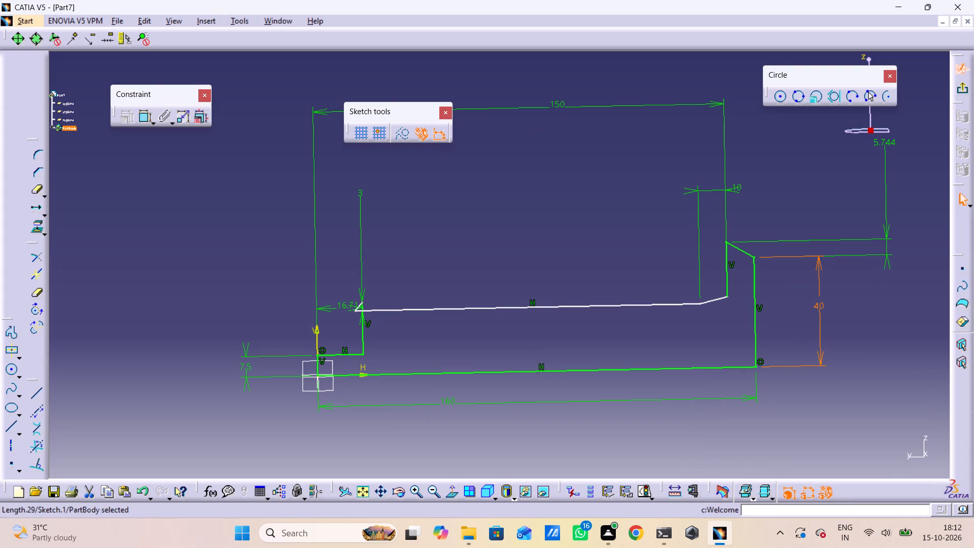
Set the vertical height of the slanted edge above the far end edge to 10 mm.
double_click(881, 143)
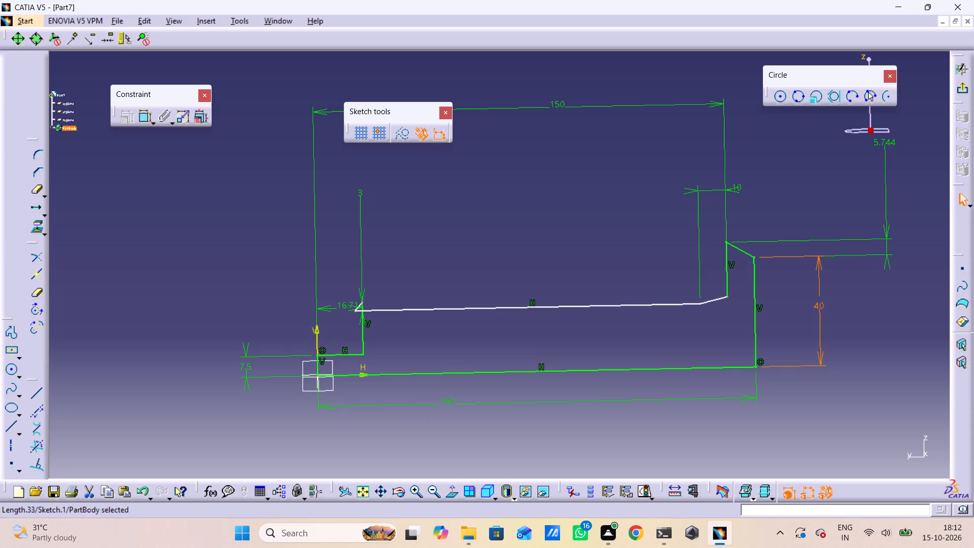
type("10")
key("Return")
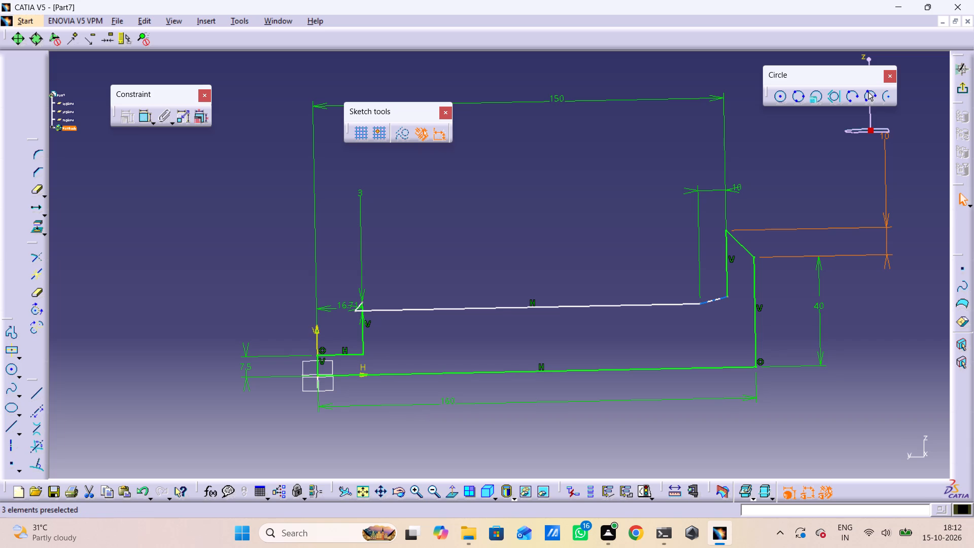
Set the length of the short horizontal line near the origin to 25 mm.
double_click(344, 302)
type("25")
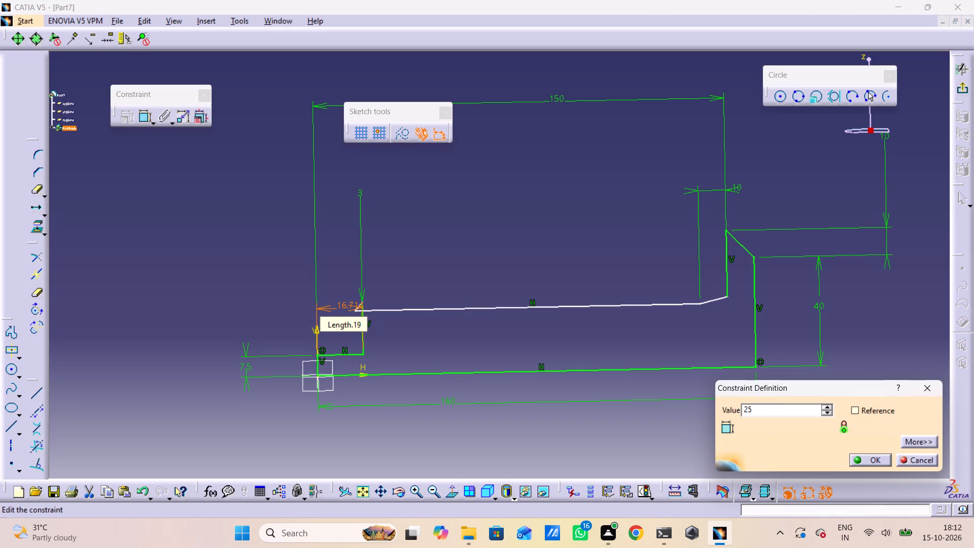
key("Return")
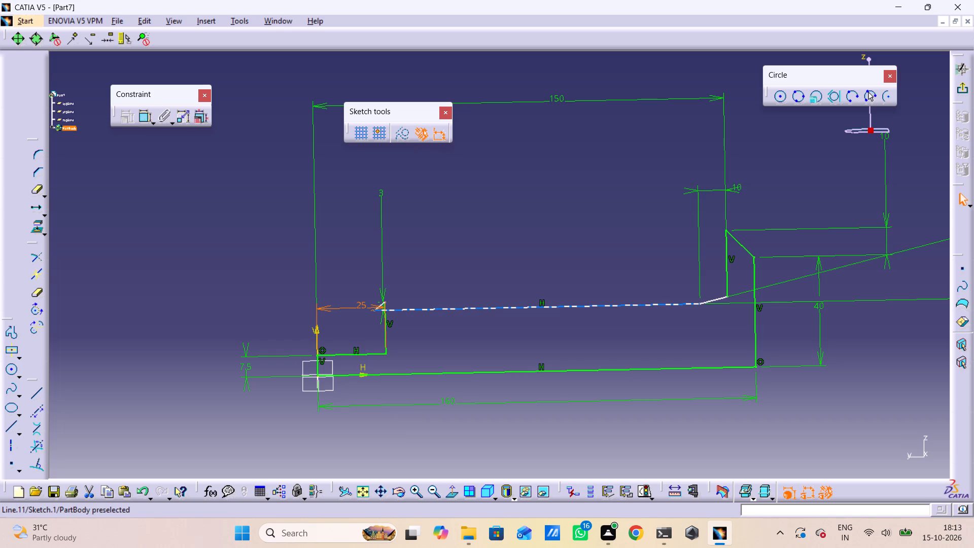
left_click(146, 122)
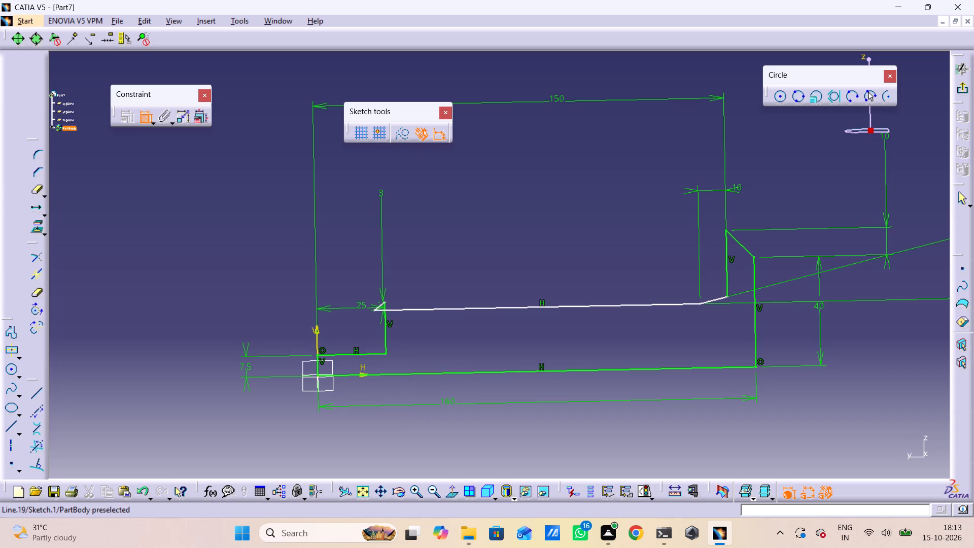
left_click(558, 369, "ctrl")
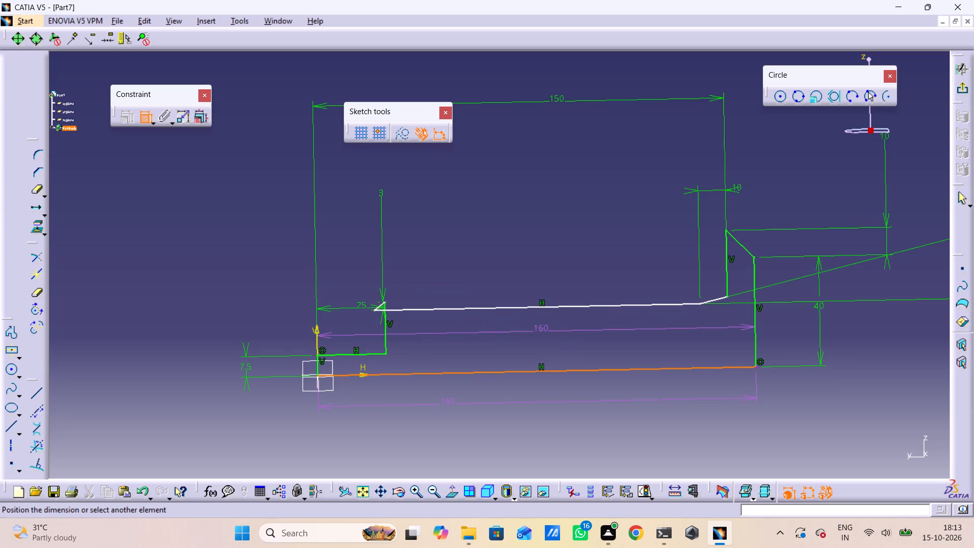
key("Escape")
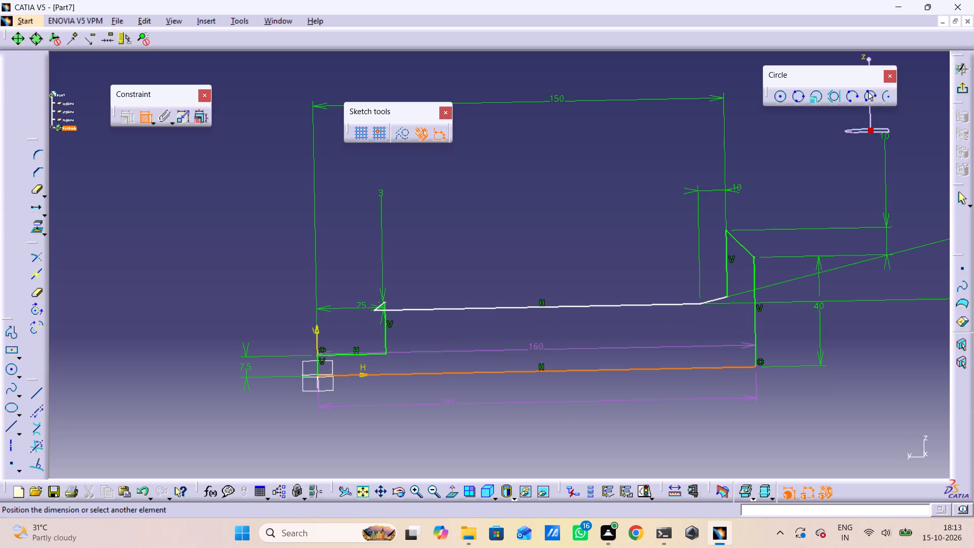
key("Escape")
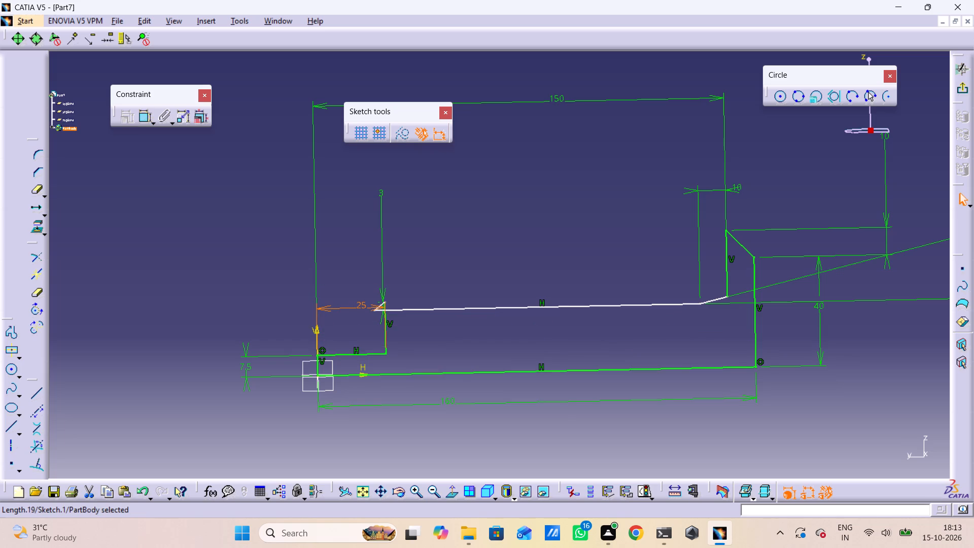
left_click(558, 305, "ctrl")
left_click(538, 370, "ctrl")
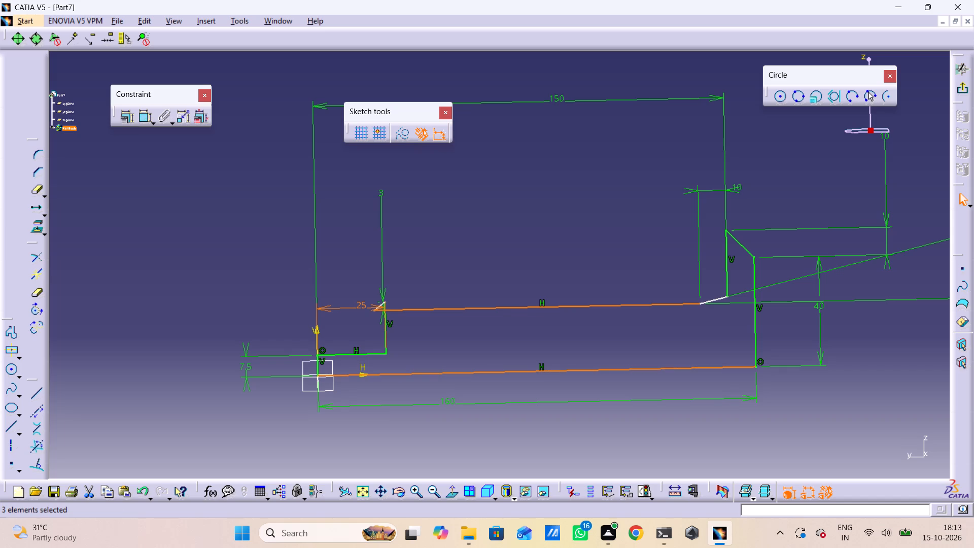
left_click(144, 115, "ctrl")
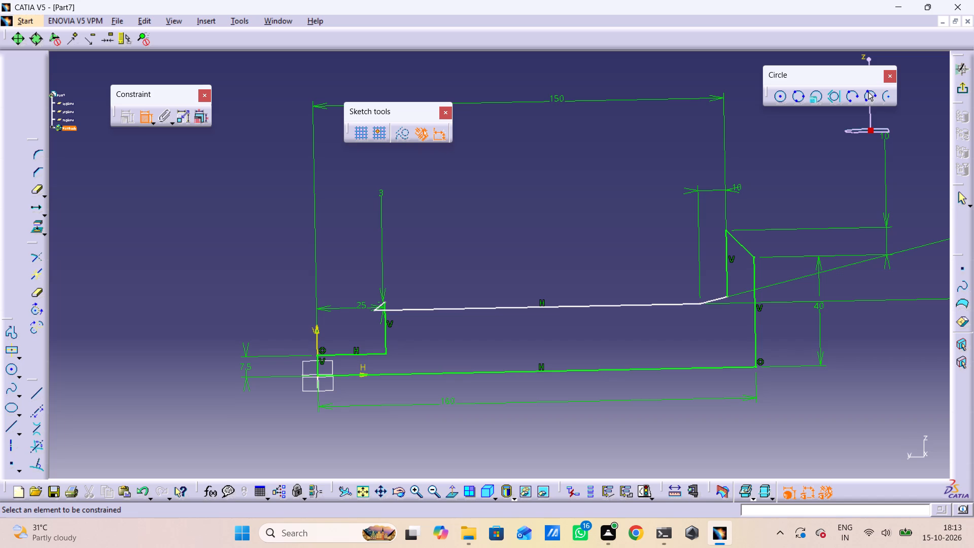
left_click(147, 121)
Add a distance constraint between the long upper horizontal line and the base line.
left_click(454, 311, "ctrl")
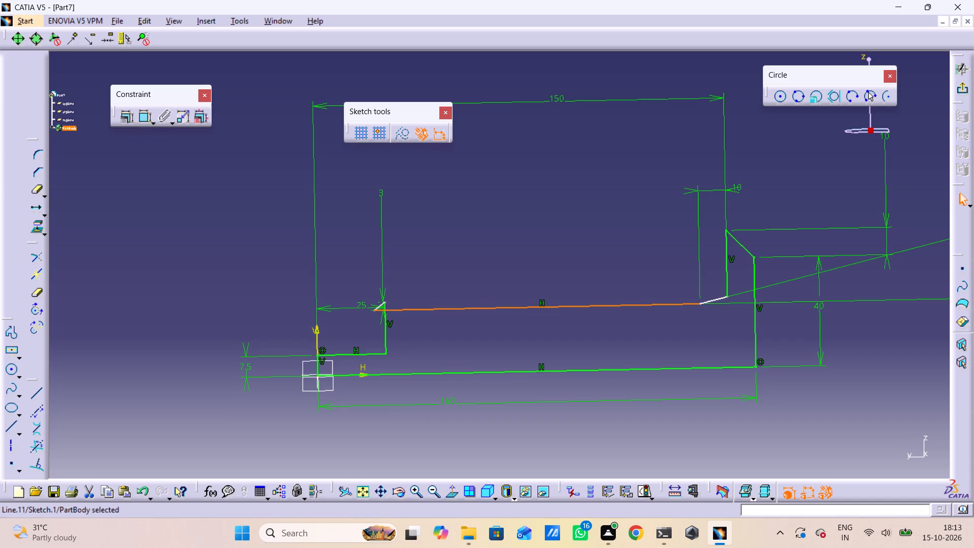
left_click(447, 372, "ctrl")
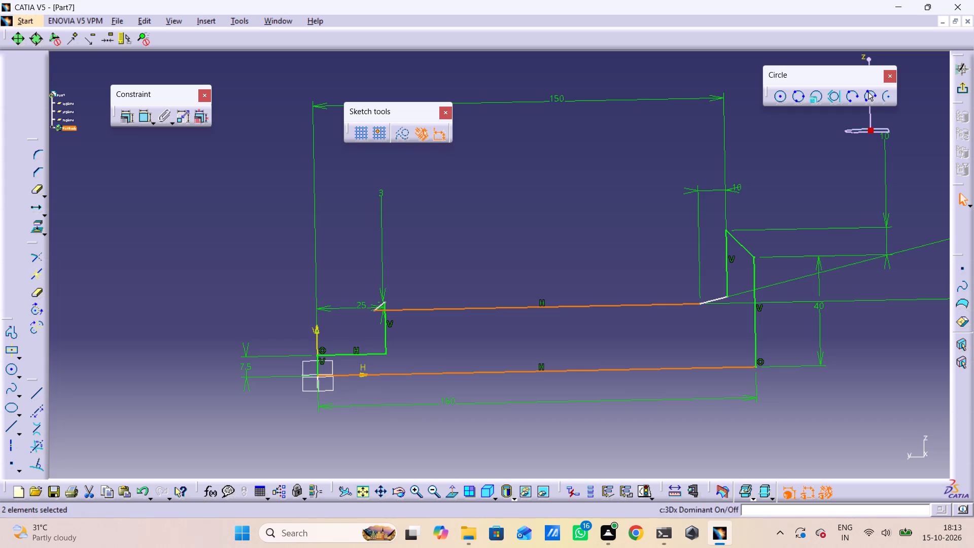
left_click(127, 122, "ctrl")
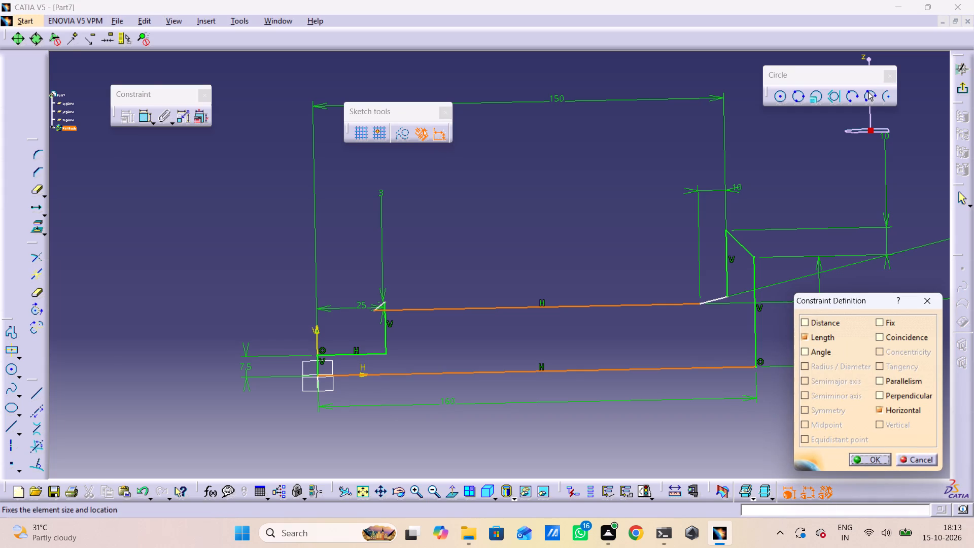
left_click(930, 306)
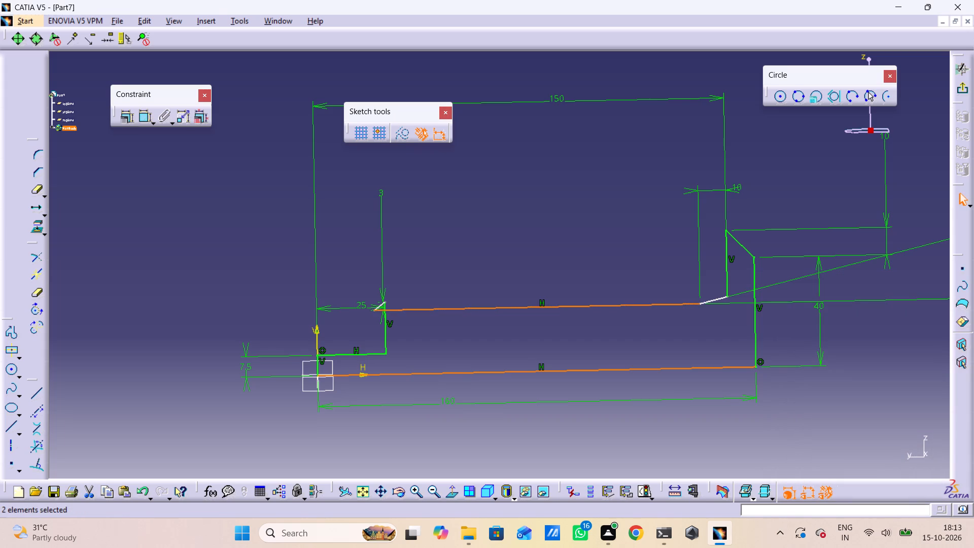
left_click(119, 123)
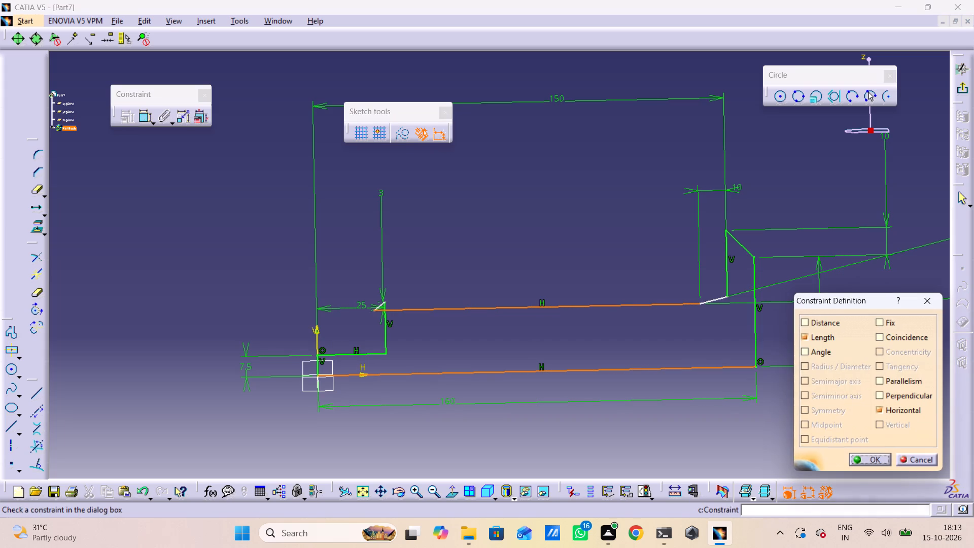
left_click(817, 324)
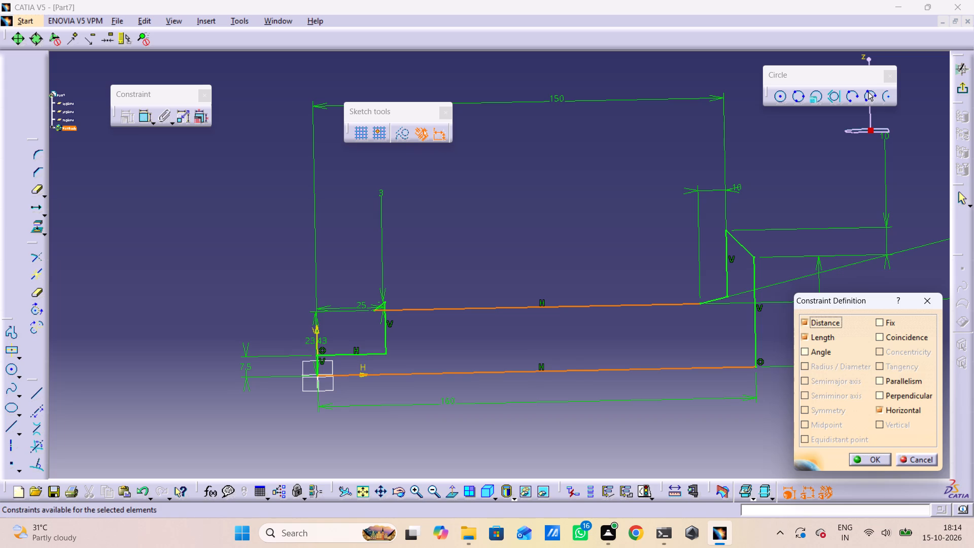
left_click(867, 462)
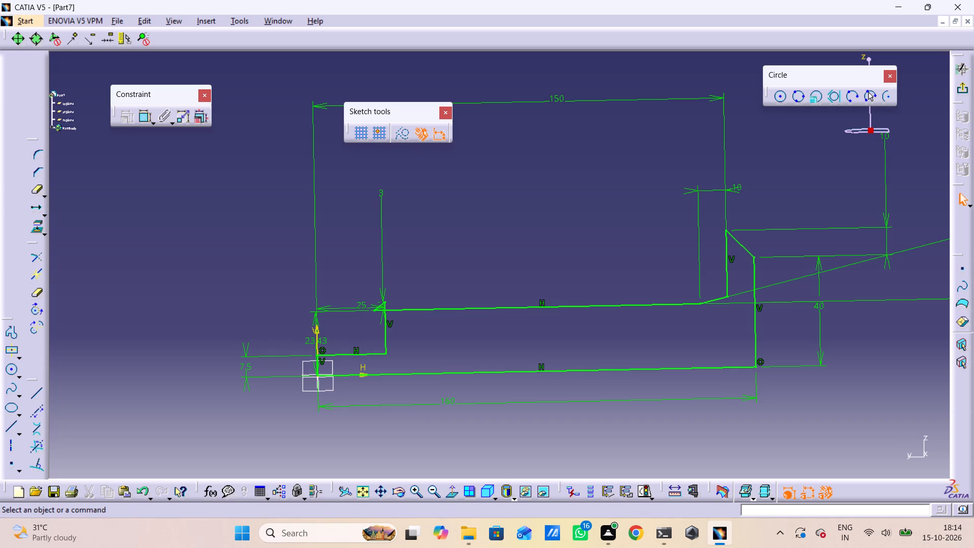
Reposition the new distance dimension outside the profile, beyond the 7.5 mm dimension near the origin.
left_click_drag(310, 342, 217, 368)
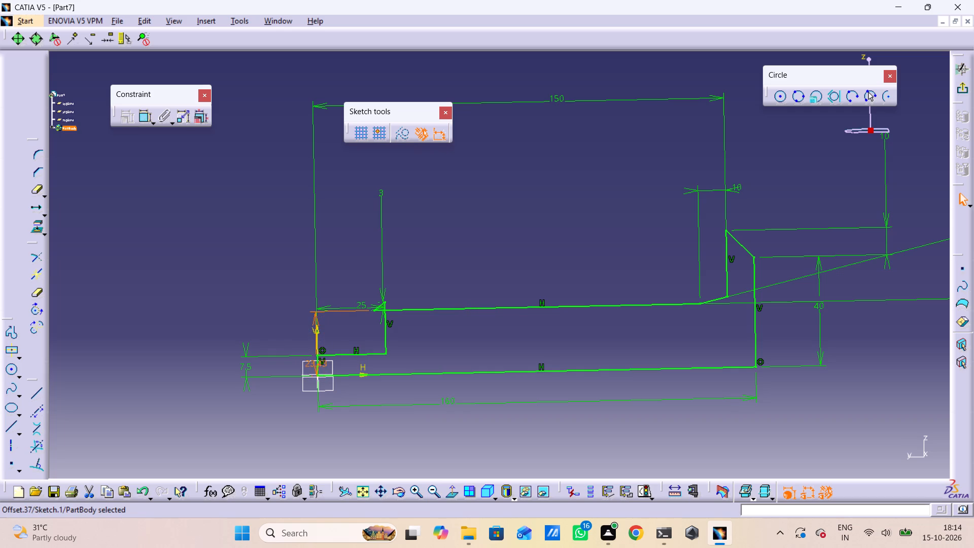
left_click_drag(217, 368, 228, 281)
left_click_drag(228, 281, 228, 279)
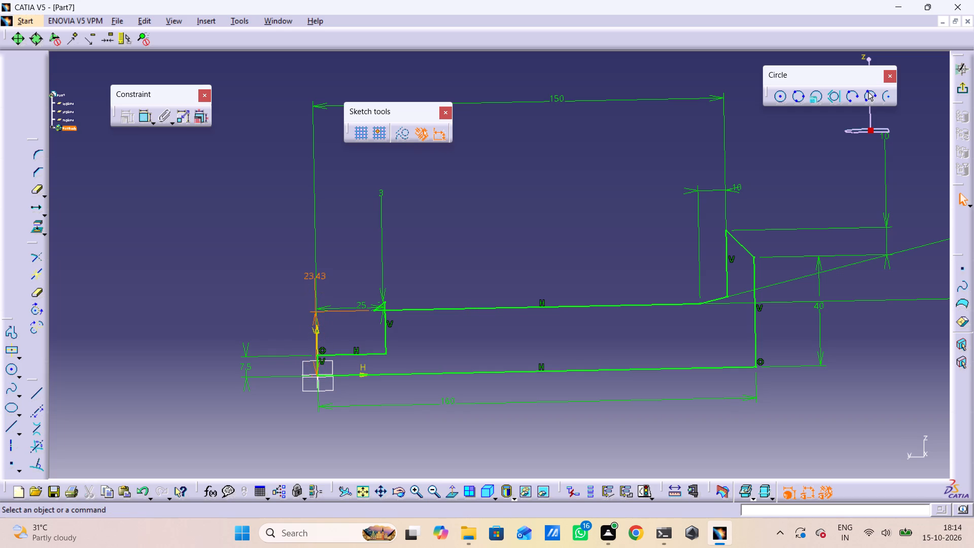
left_click_drag(228, 279, 282, 221)
left_click_drag(314, 317, 170, 322)
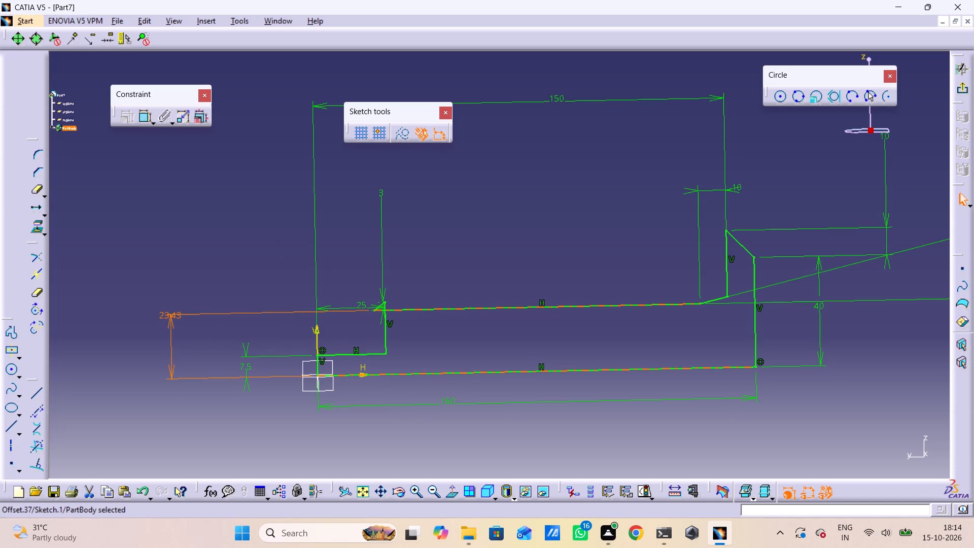
Set the distance between the long upper horizontal line and the base line to 20 mm.
double_click(168, 312)
key("2")
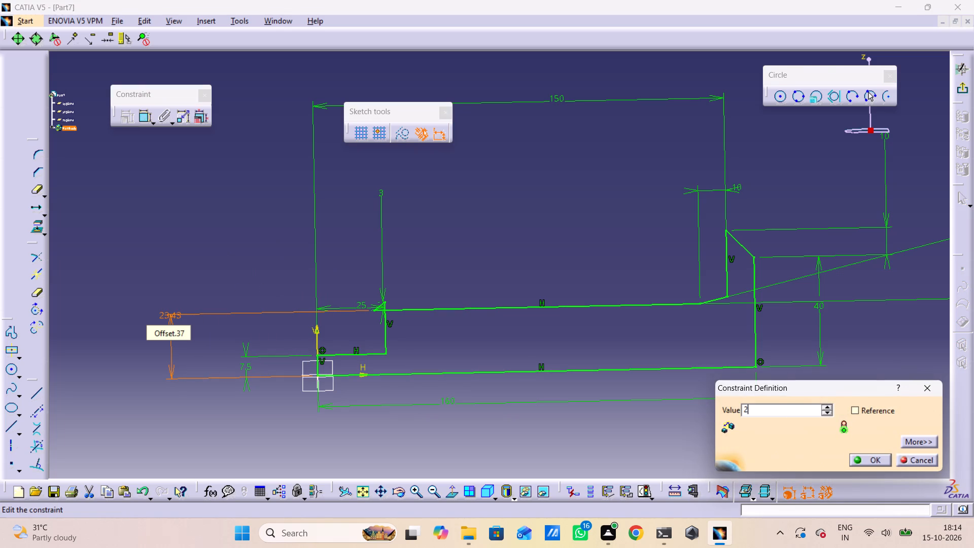
key("0")
key("Return")
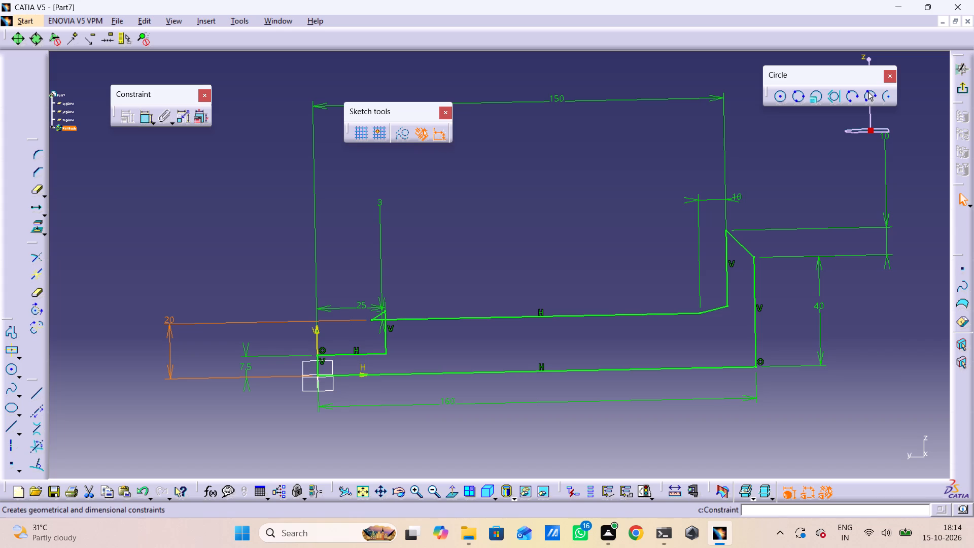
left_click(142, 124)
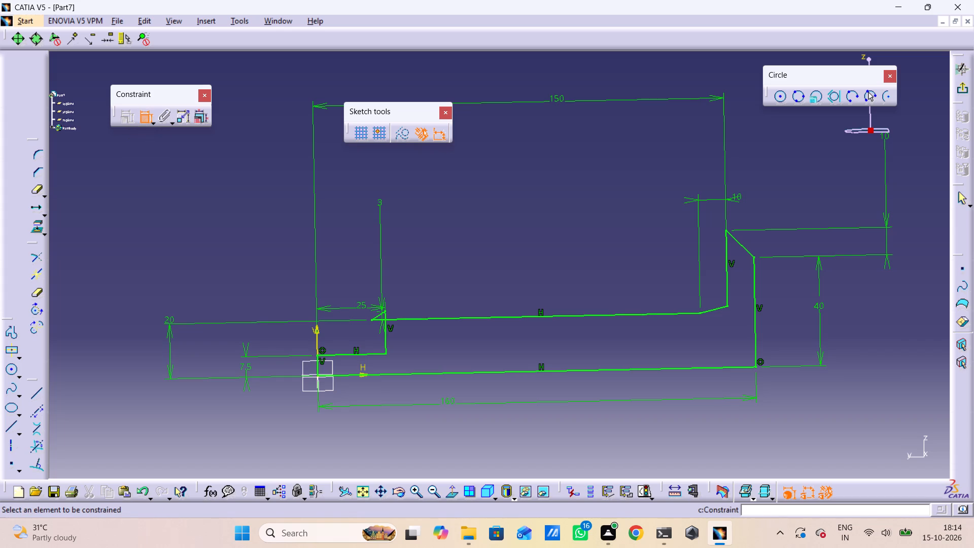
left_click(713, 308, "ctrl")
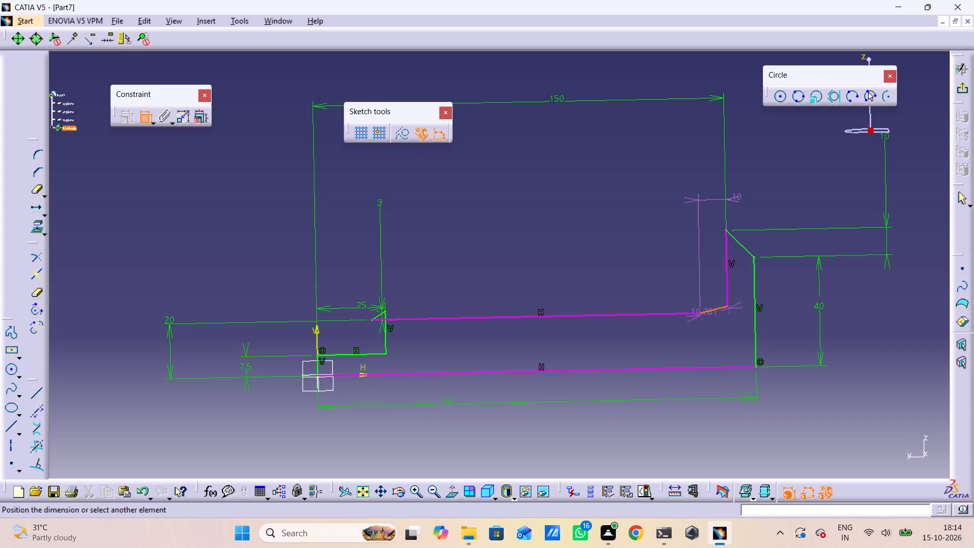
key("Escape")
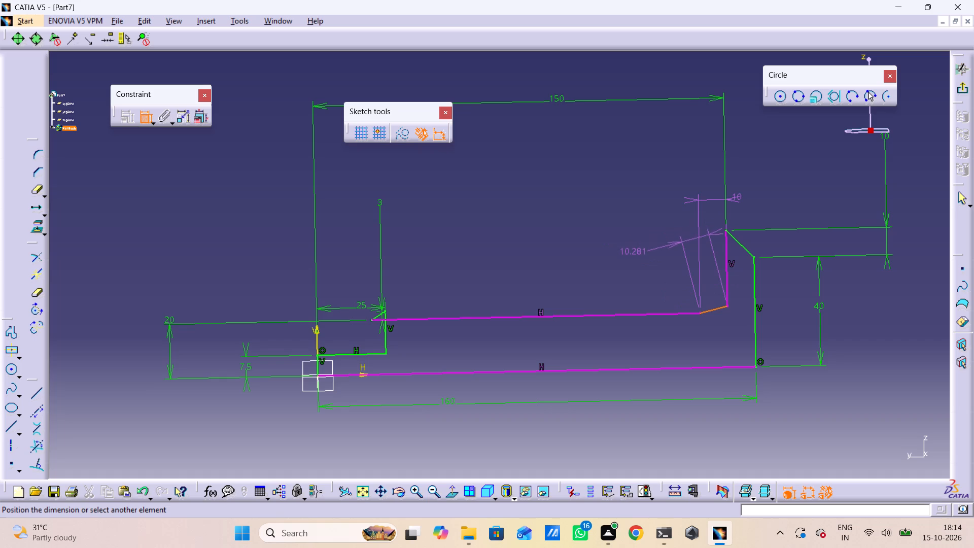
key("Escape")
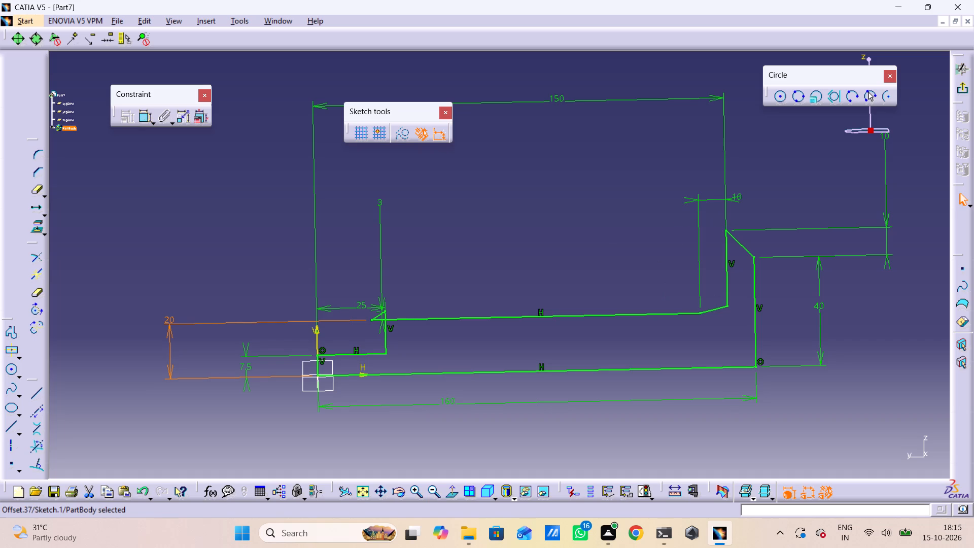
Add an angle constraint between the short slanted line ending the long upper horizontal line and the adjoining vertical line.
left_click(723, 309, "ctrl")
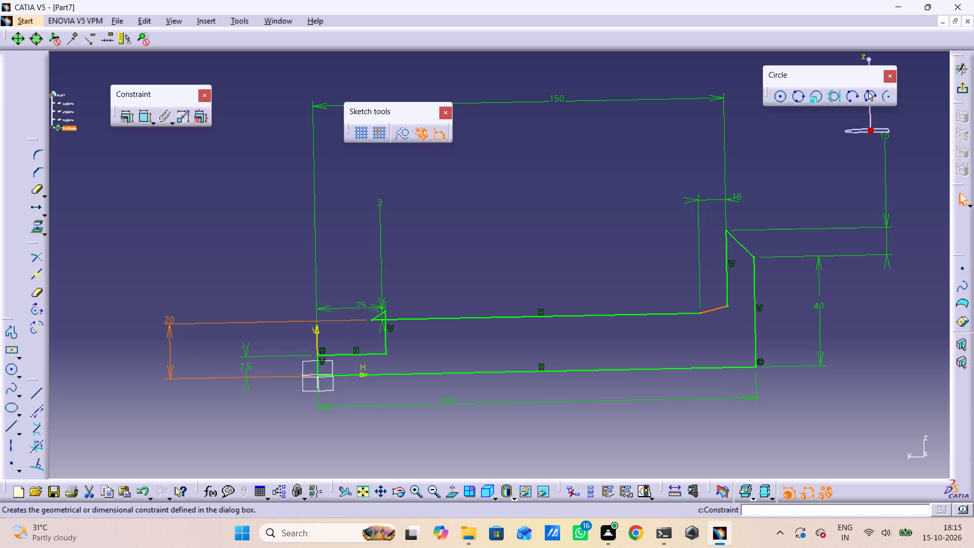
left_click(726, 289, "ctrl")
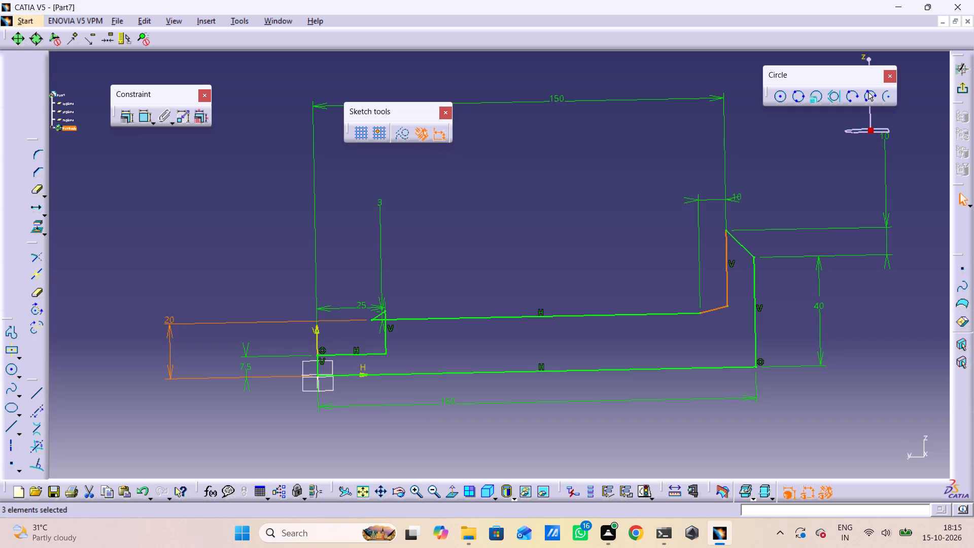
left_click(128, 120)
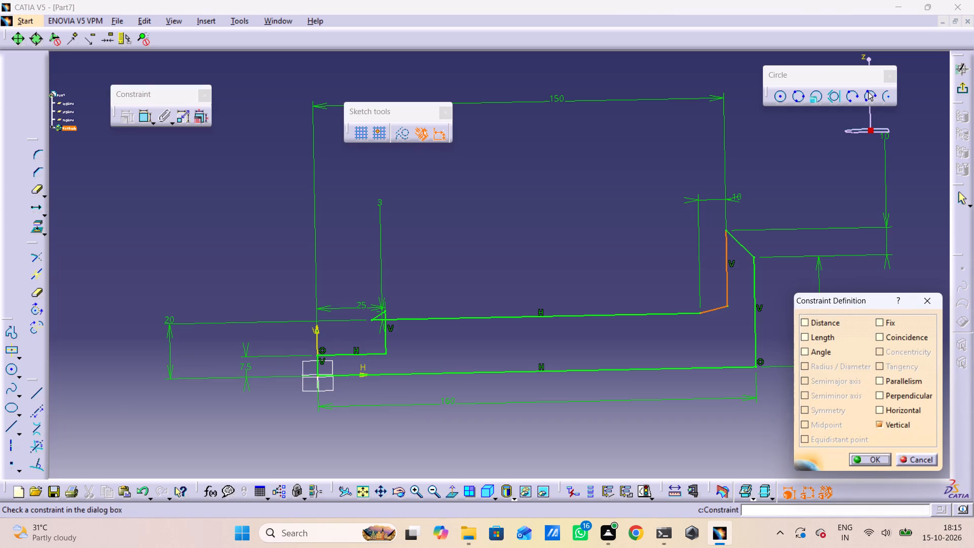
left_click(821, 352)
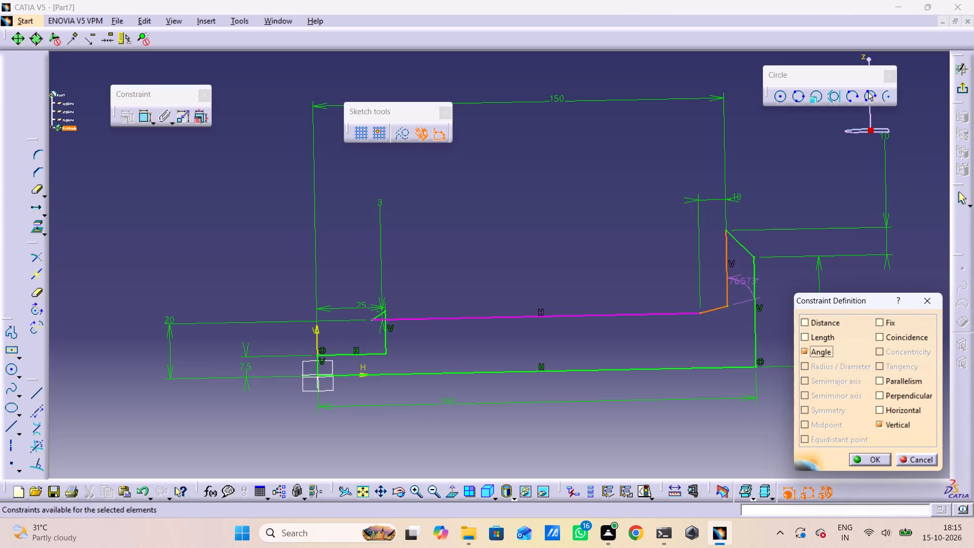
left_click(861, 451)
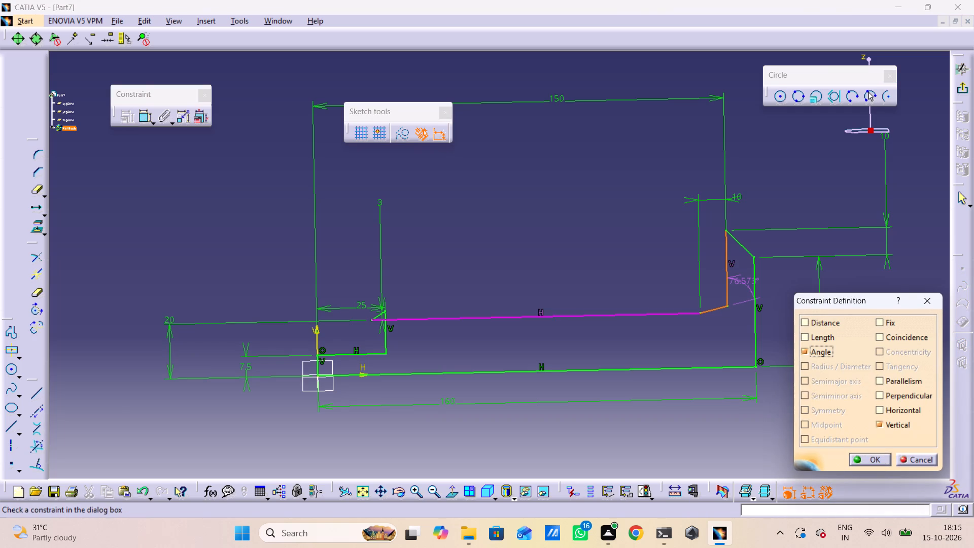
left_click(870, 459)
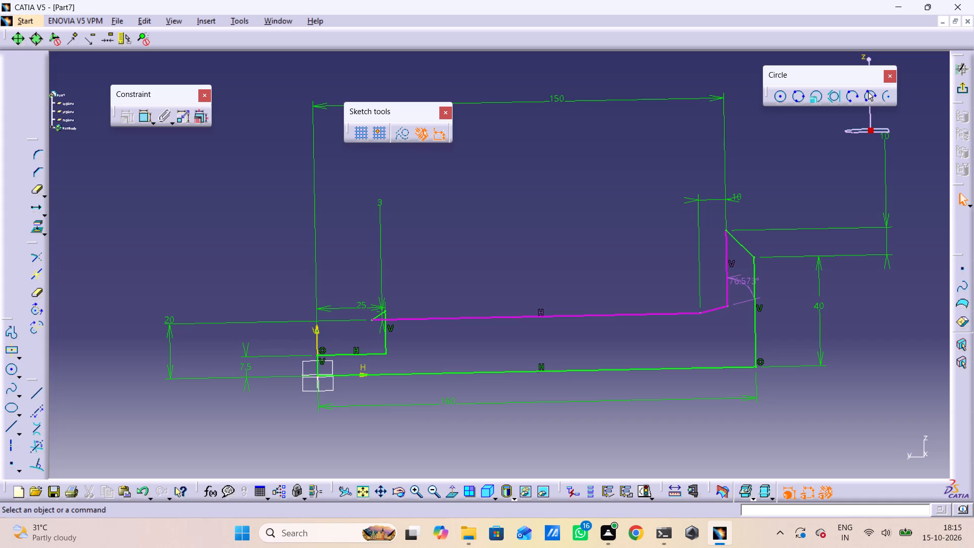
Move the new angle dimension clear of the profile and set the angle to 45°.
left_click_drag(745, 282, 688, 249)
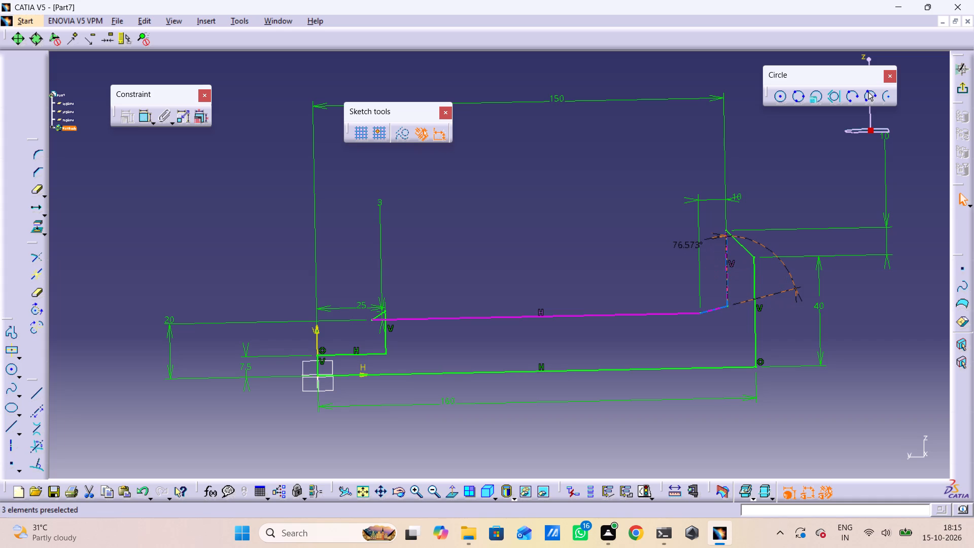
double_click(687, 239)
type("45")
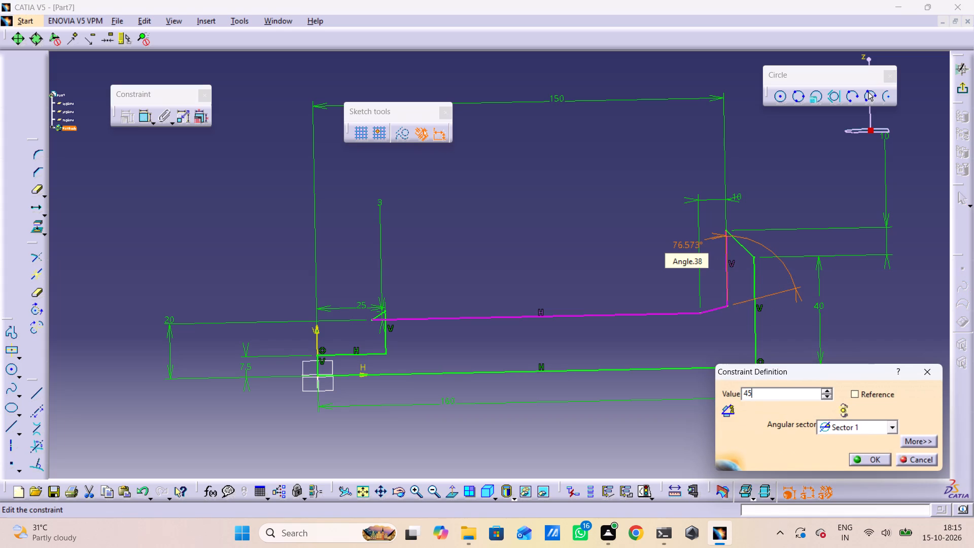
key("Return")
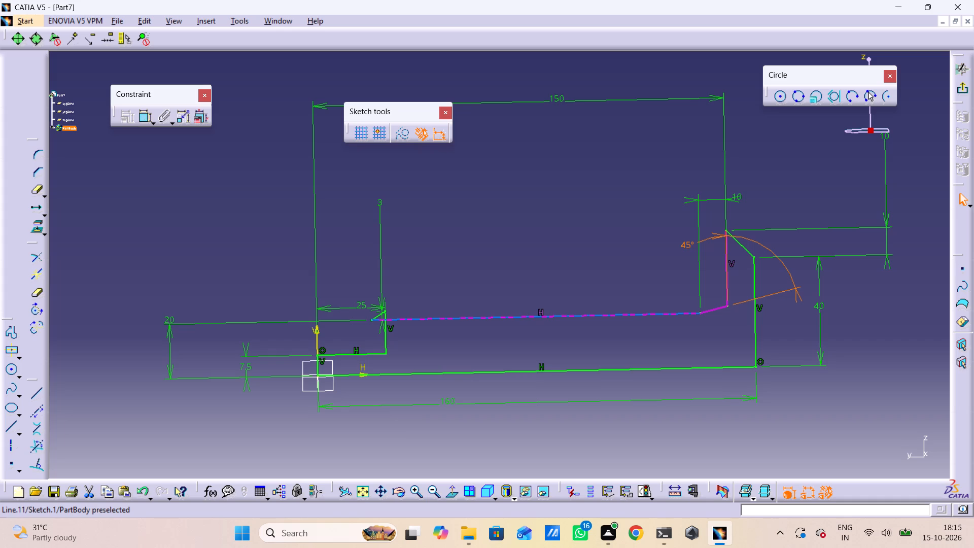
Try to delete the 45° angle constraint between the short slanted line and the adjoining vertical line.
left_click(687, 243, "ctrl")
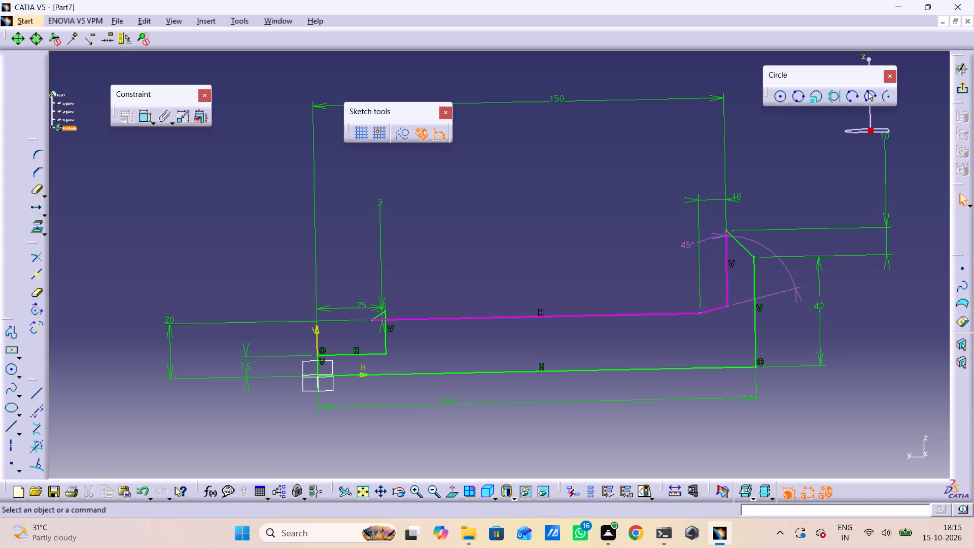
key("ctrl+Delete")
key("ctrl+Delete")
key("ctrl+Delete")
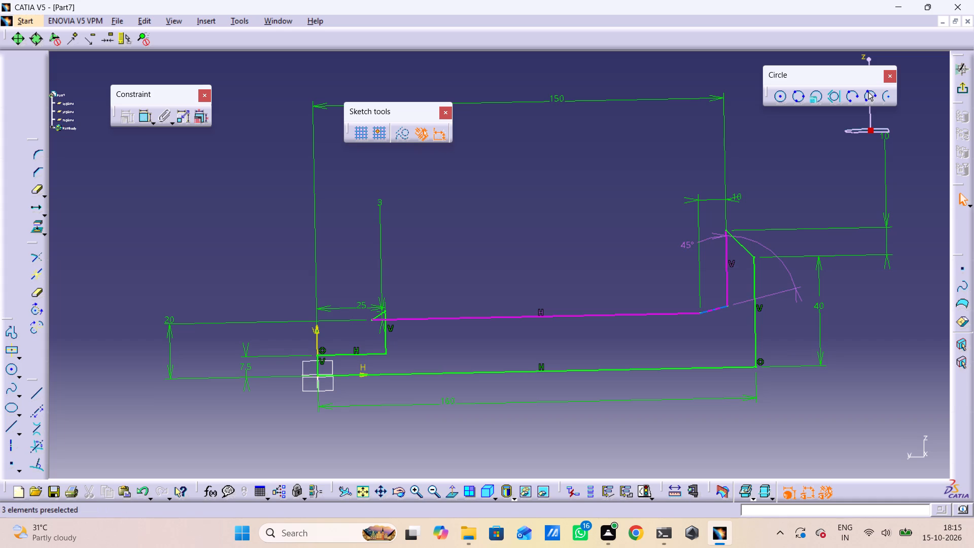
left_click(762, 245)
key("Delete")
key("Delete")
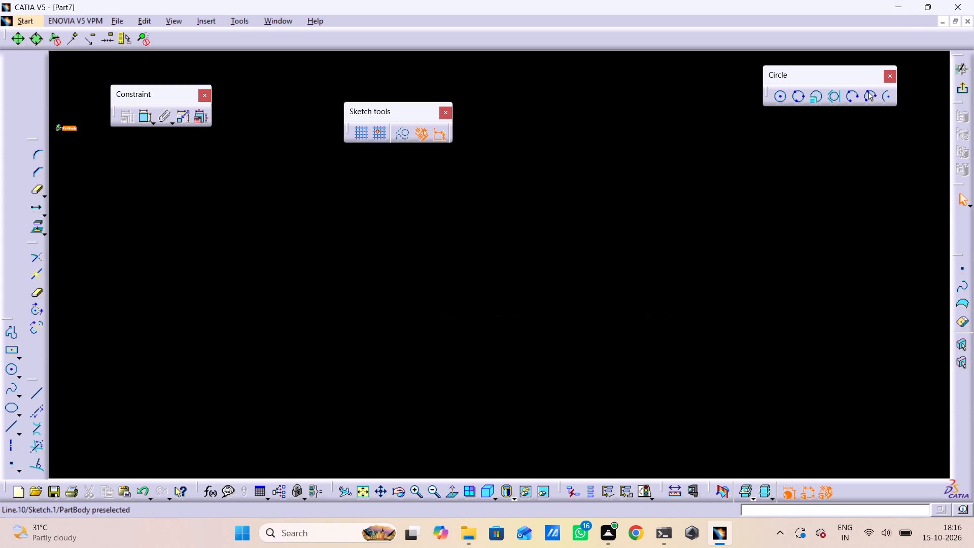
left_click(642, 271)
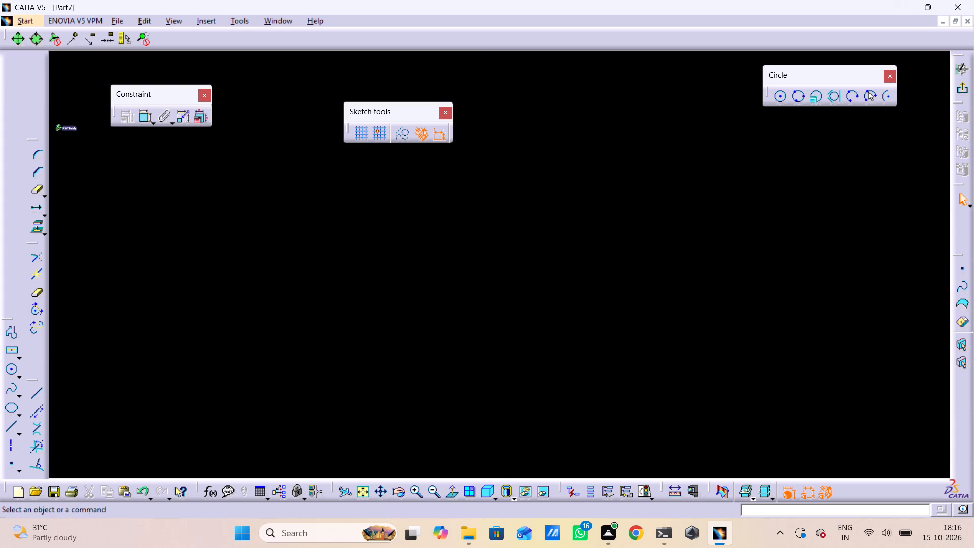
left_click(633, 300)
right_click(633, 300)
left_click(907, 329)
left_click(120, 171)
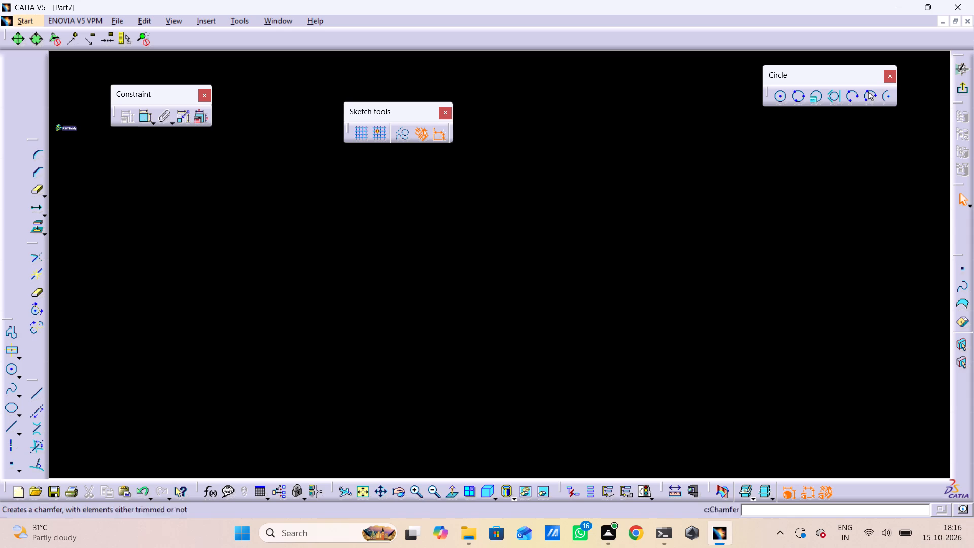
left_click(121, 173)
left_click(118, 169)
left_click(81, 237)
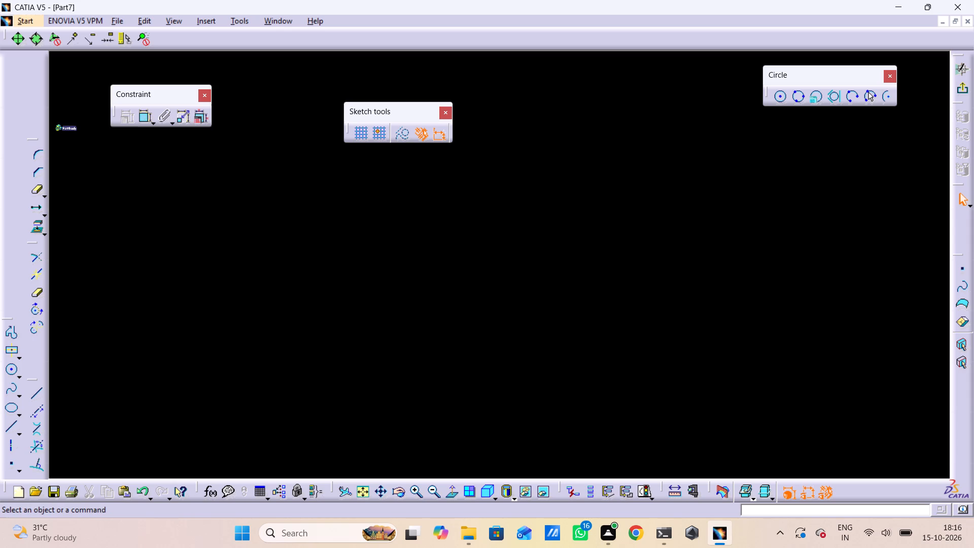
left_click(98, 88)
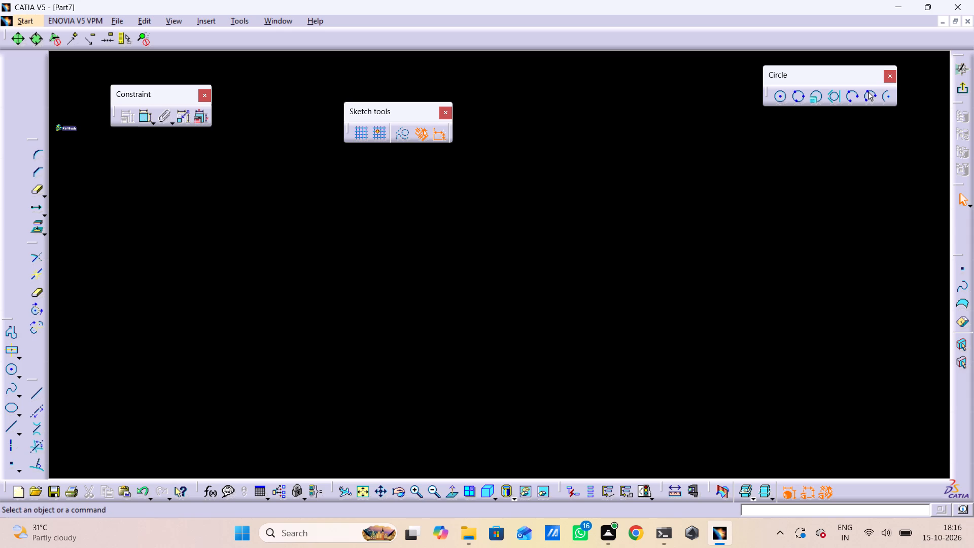
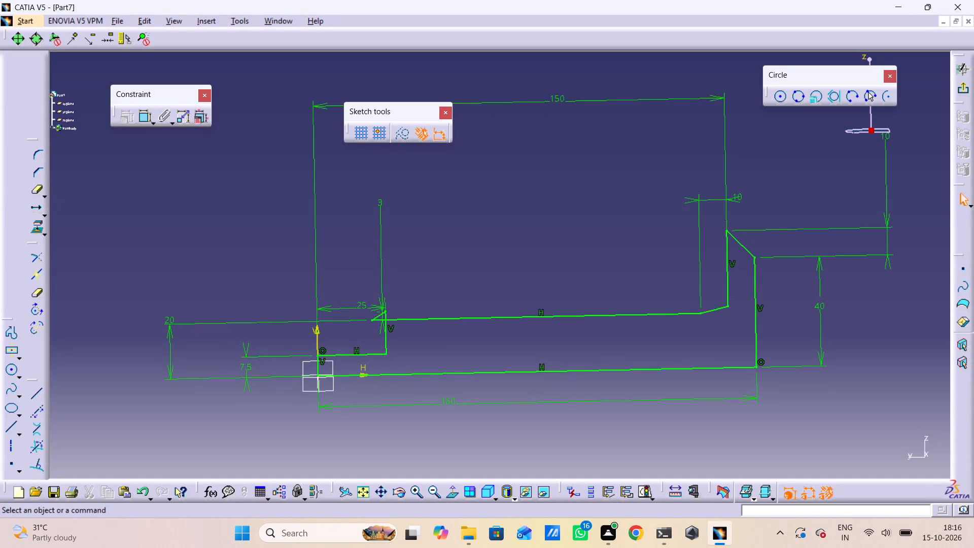
Delete the 25 mm distance constraint between the vertical axis and the short vertical step line.
left_click(378, 315)
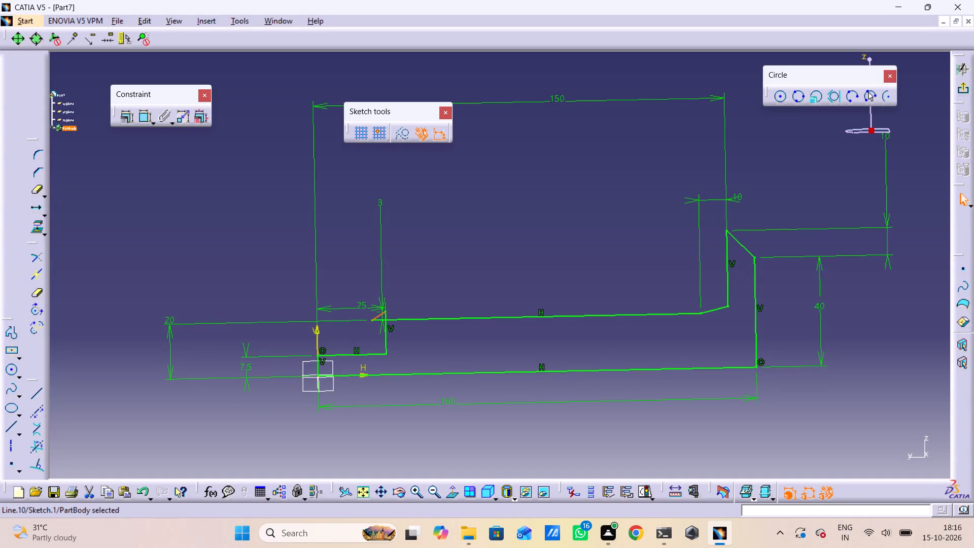
left_click(373, 306)
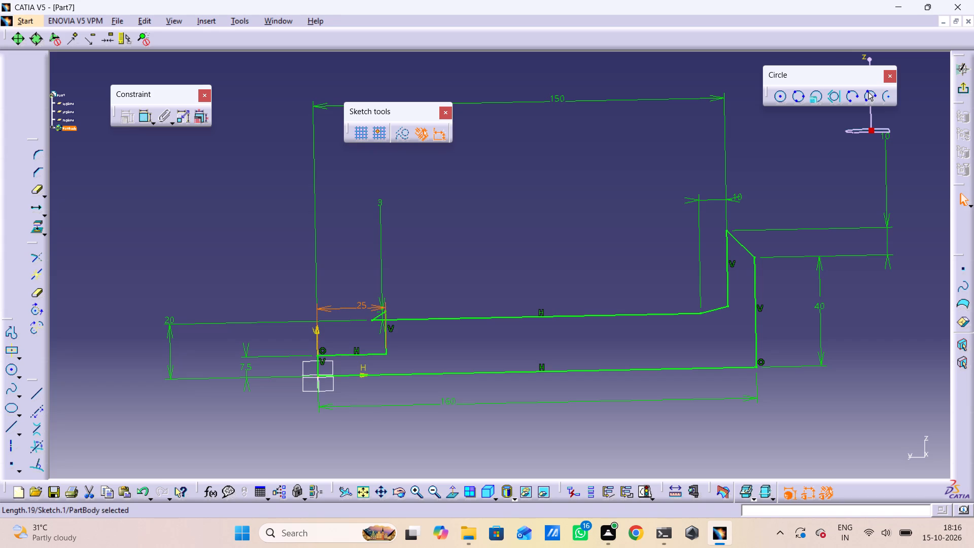
key("Delete")
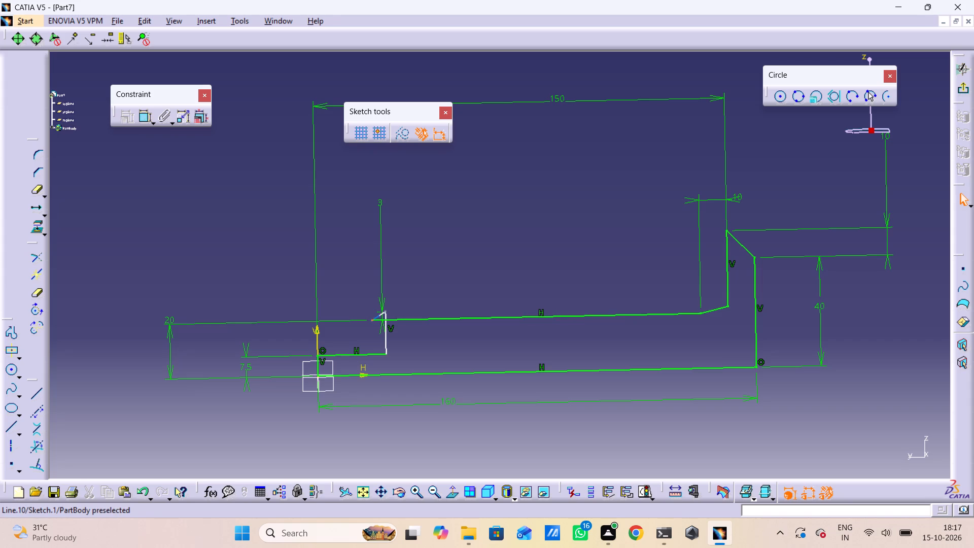
Move the long upper horizontal line's end at the step just past the short vertical line, so the short slanted line leads inward.
left_click_drag(373, 319, 407, 314, "shift")
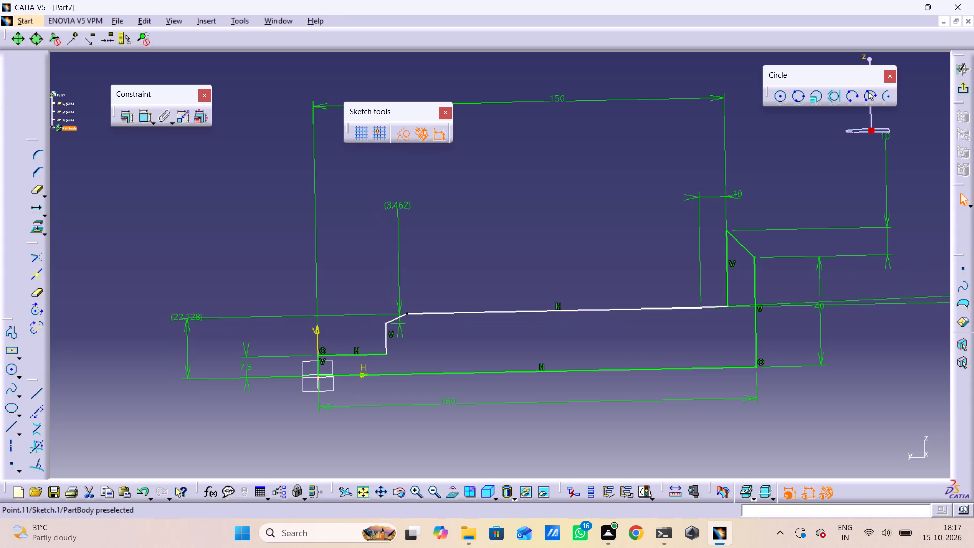
left_click_drag(407, 314, 398, 319, "shift")
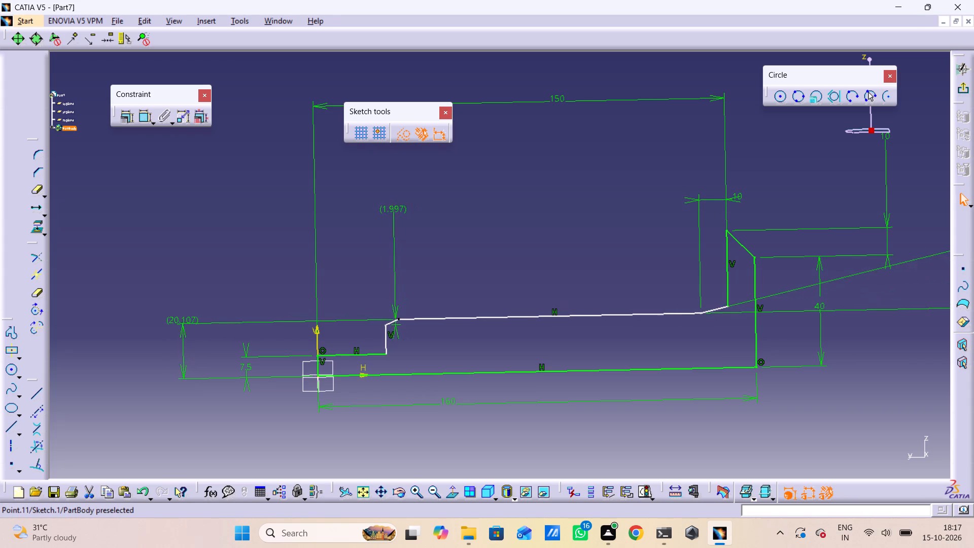
left_click_drag(398, 319, 393, 314, "shift")
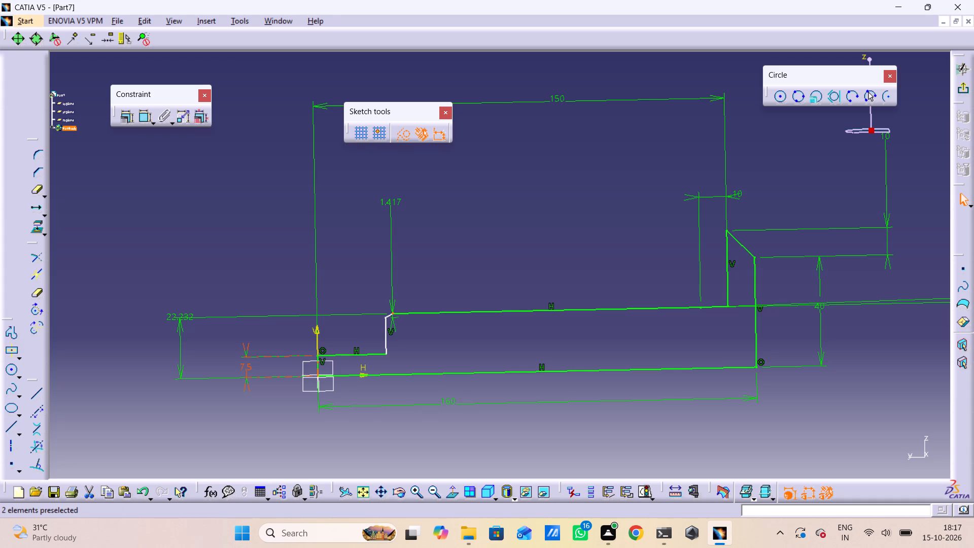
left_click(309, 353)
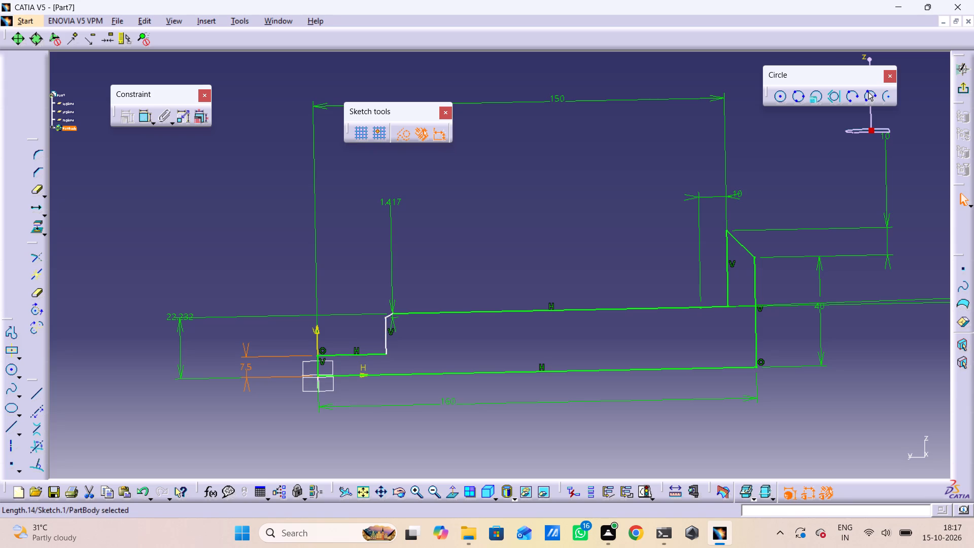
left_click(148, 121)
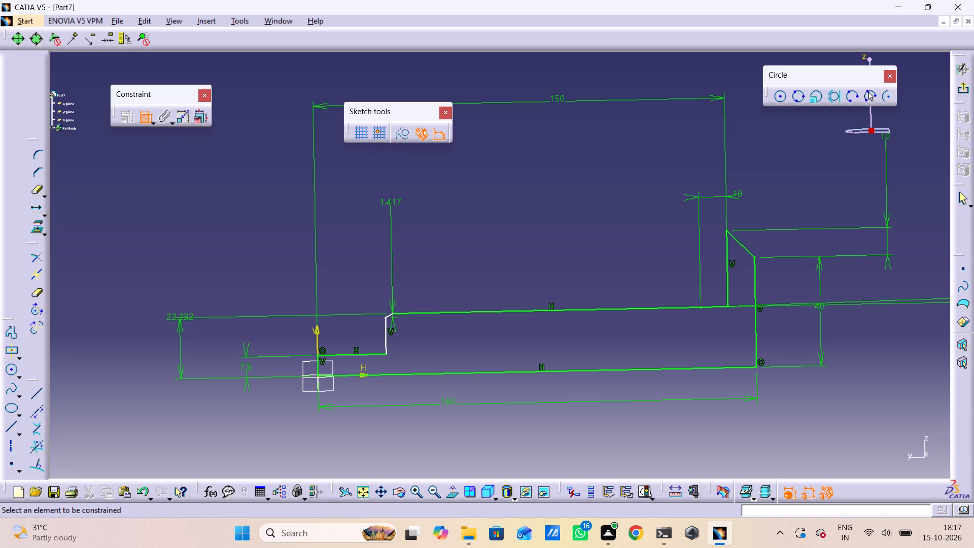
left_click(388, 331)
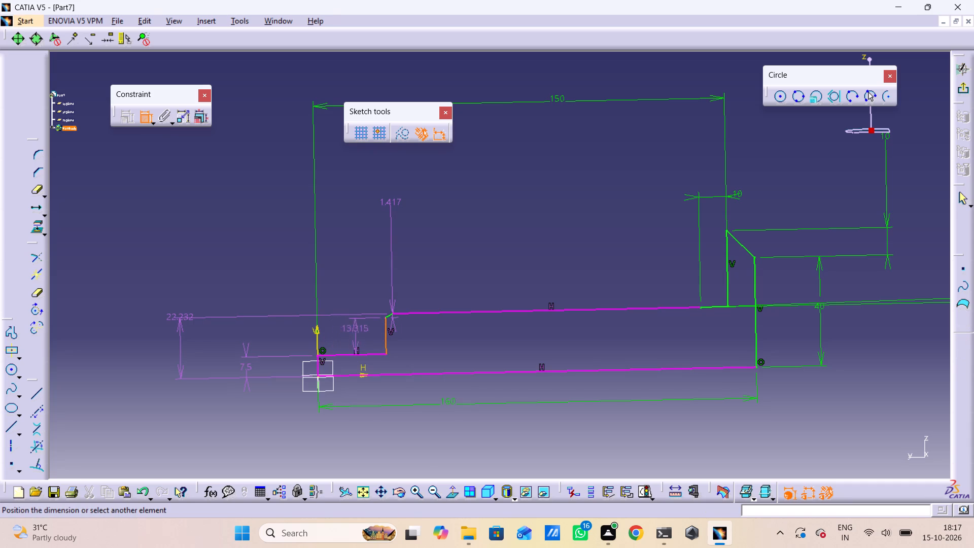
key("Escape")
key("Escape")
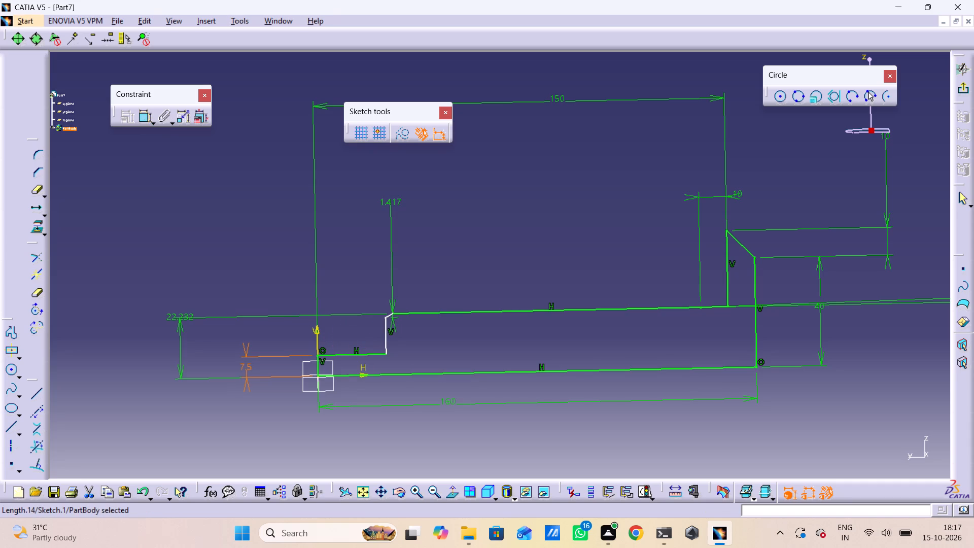
Add a length constraint to the short horizontal line of the step near the origin, placing the dimension above it.
left_click(144, 109)
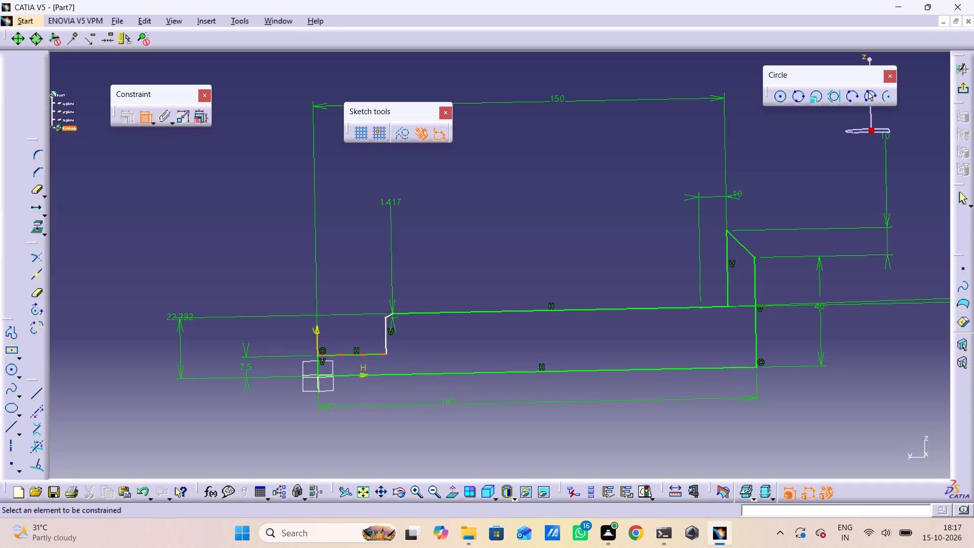
left_click(345, 352)
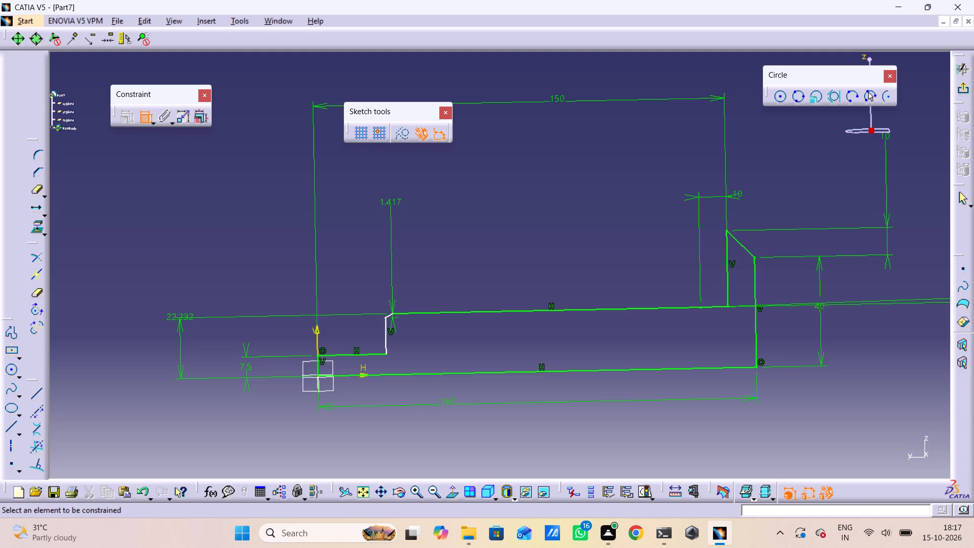
left_click(347, 354)
left_click(346, 330)
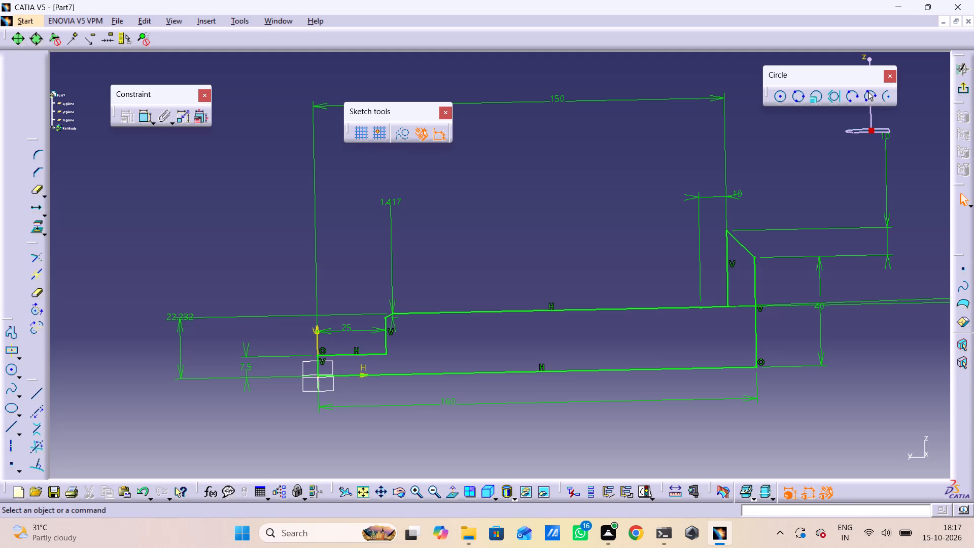
Delete the 10 mm horizontal distance constraint at the short line joining the long upper line to the tall flange's vertical line.
middle_click_drag(755, 334, 731, 332, "shift")
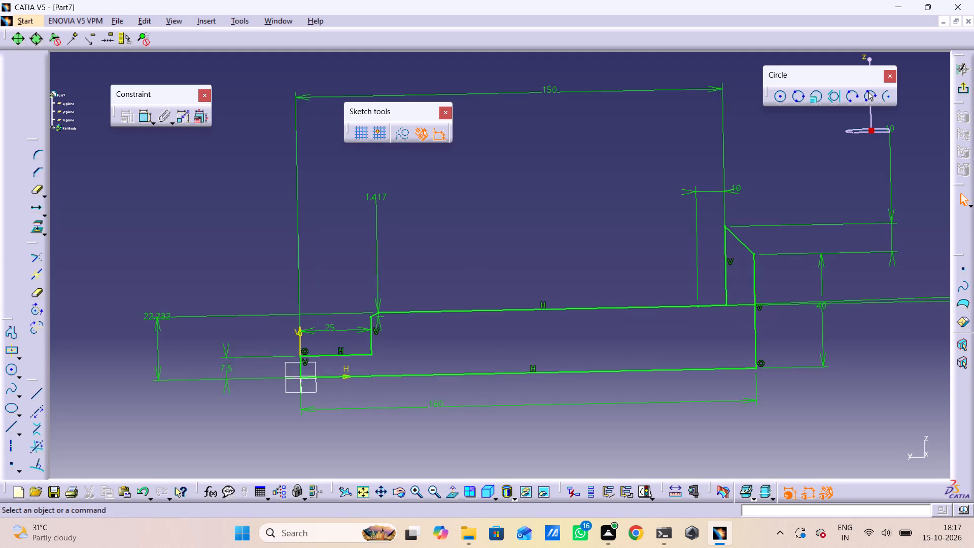
middle_click_drag(745, 324, 754, 375, "shift")
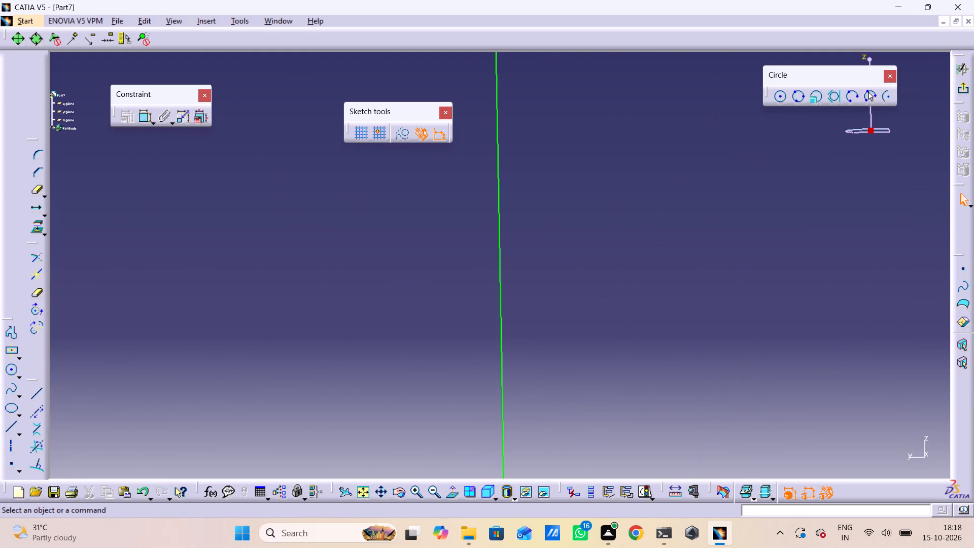
middle_click_drag(755, 338, 761, 436, "ctrl")
scroll(758, 432, "down", 1, "ctrl")
middle_click_drag(738, 319, 746, 396, "ctrl")
middle_click_drag(719, 318, 726, 359, "ctrl")
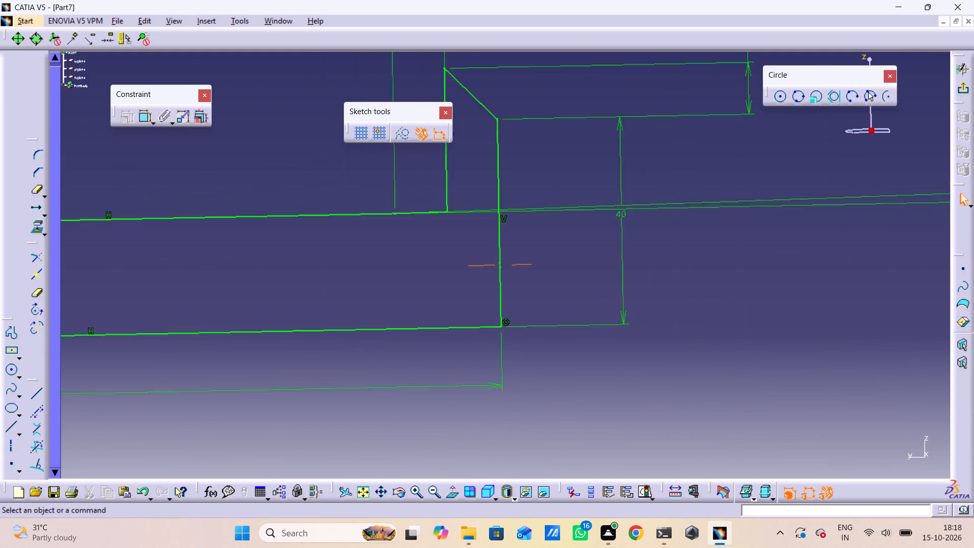
middle_click_drag(726, 359, 727, 370, "ctrl")
middle_click_drag(708, 337, 808, 439)
middle_click_drag(807, 397, 808, 411, "ctrl")
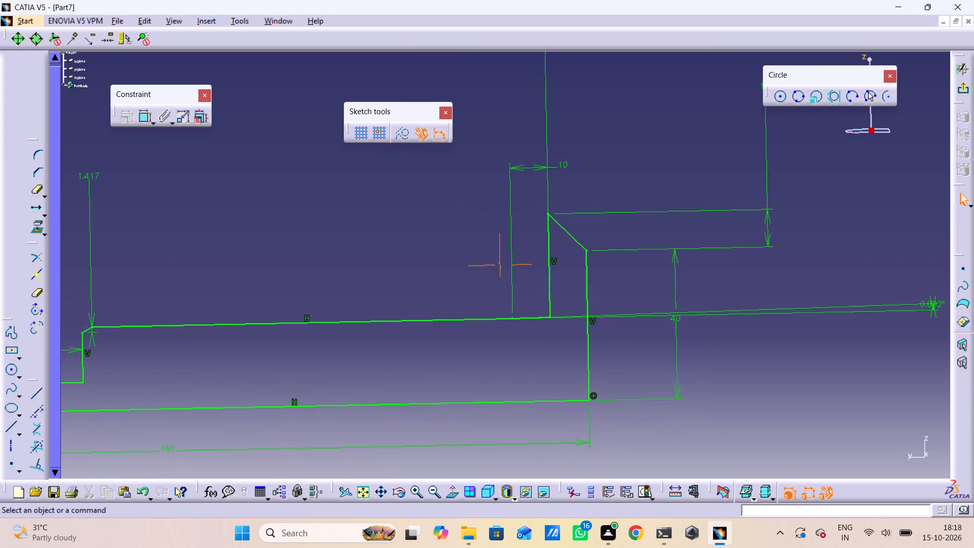
middle_click_drag(808, 411, 809, 419, "ctrl")
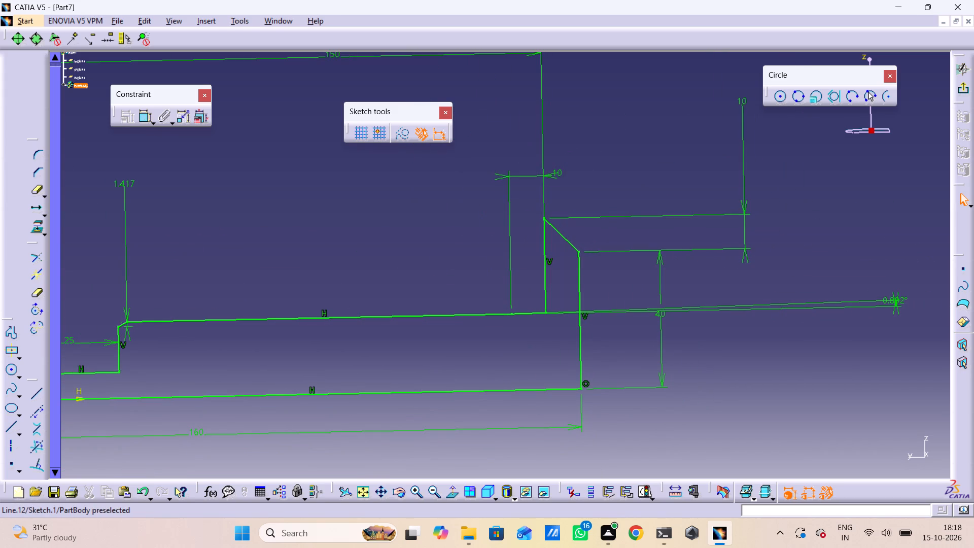
left_click(536, 311, "ctrl")
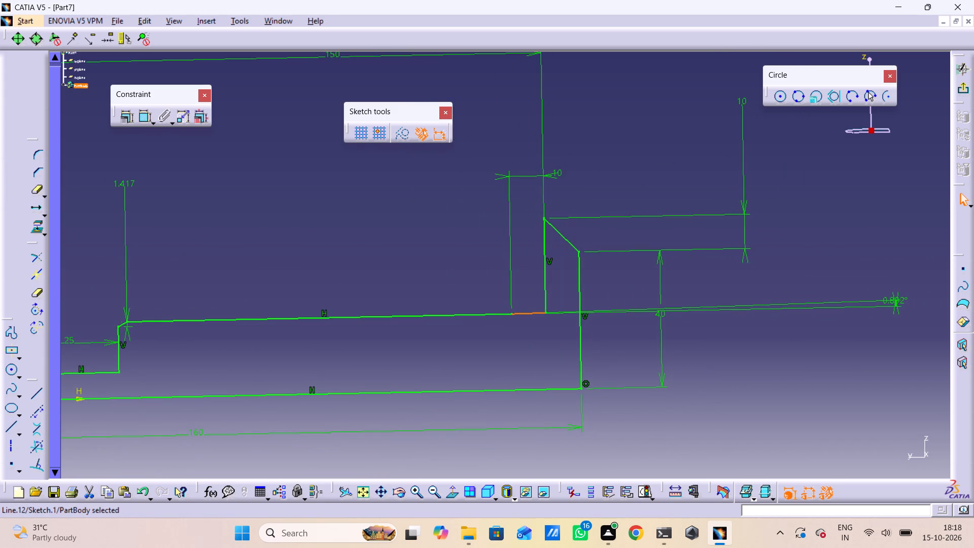
left_click(530, 175)
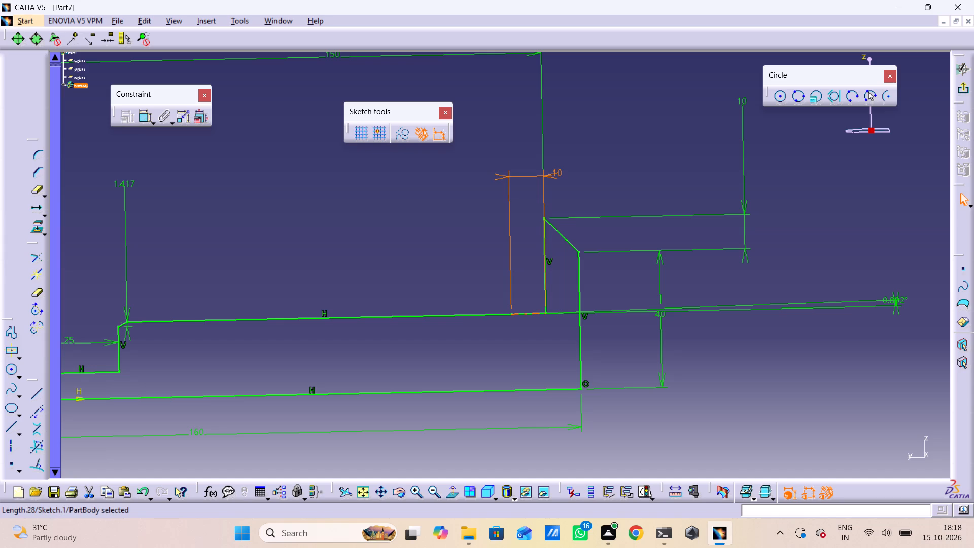
left_click(529, 175)
key("Delete")
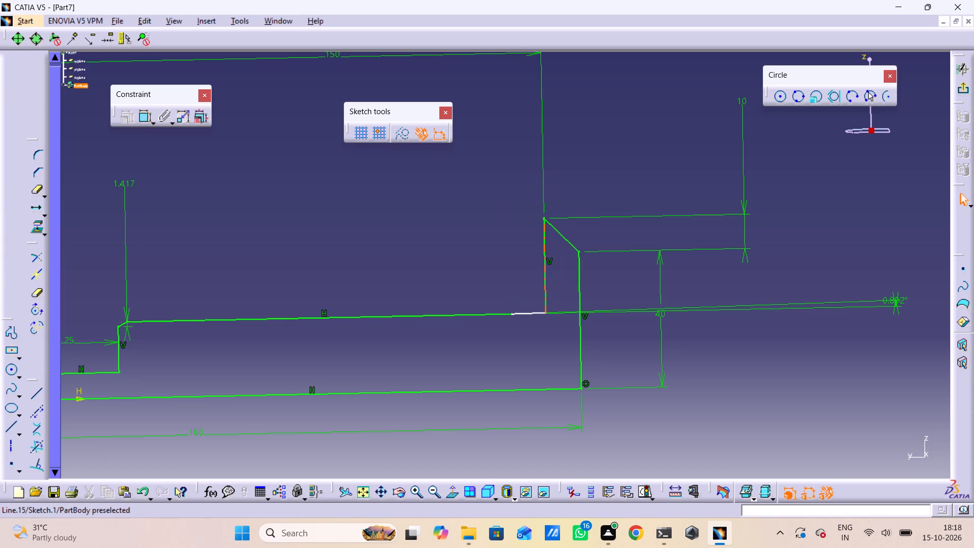
Extend the short line at the foot of the flange's inner vertical line slightly farther toward the long upper horizontal line.
middle_click_drag(553, 249, 556, 272, "ctrl")
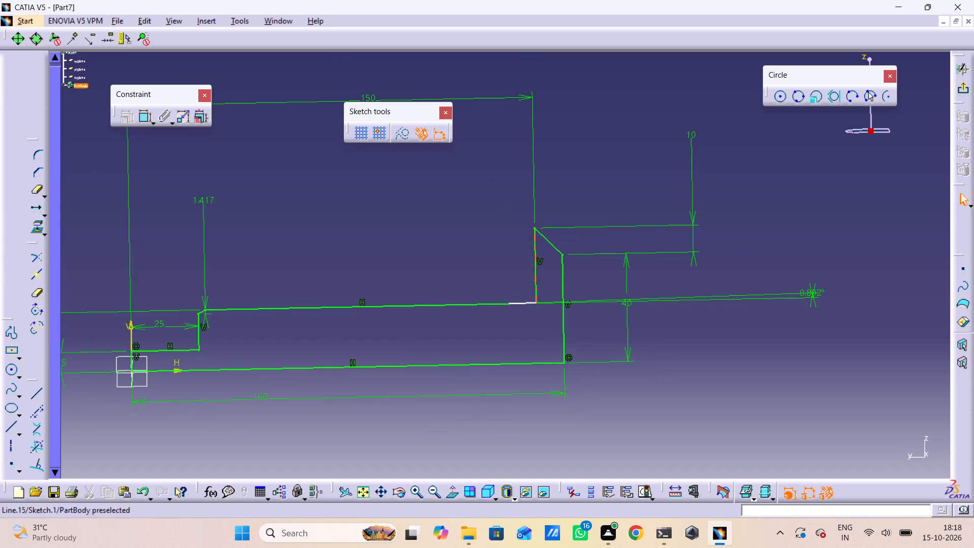
left_click(523, 301)
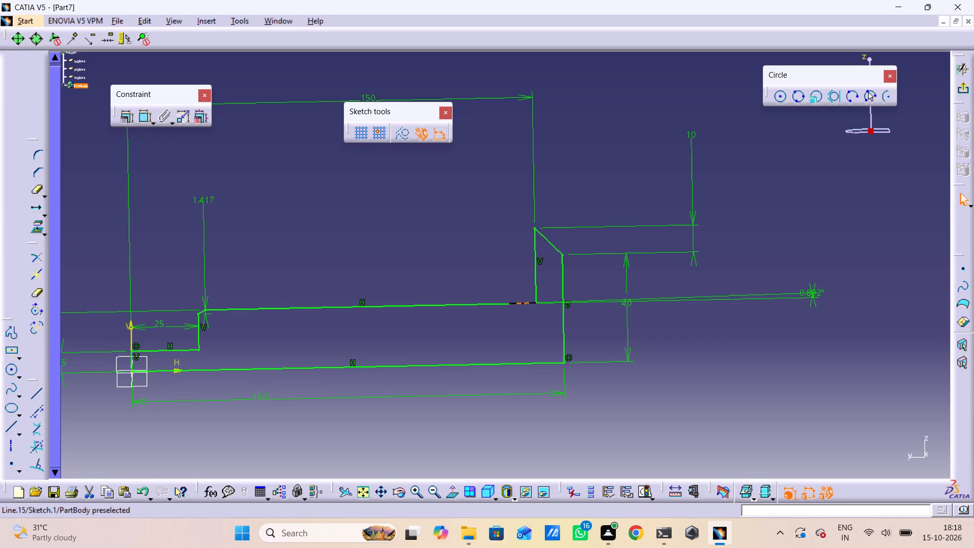
middle_click(531, 303)
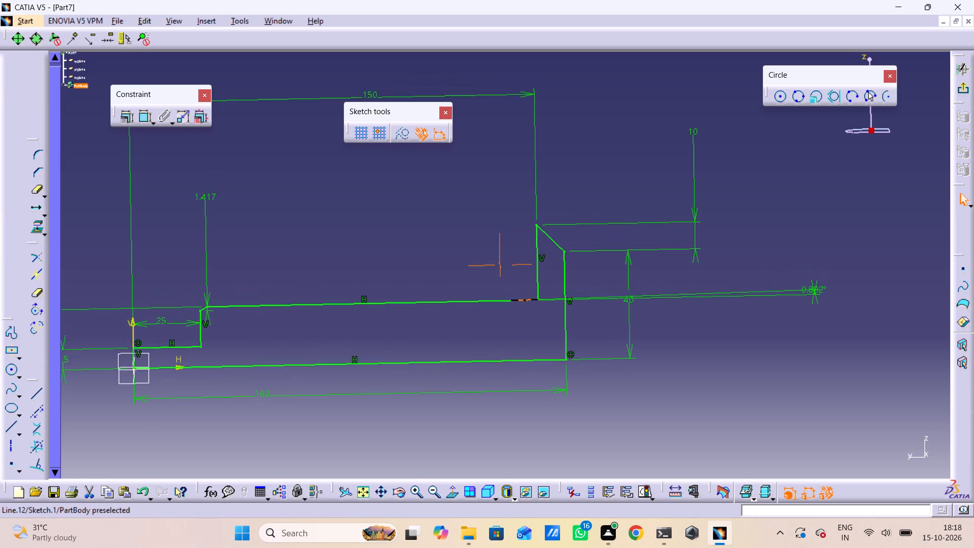
middle_click(532, 303, "shift")
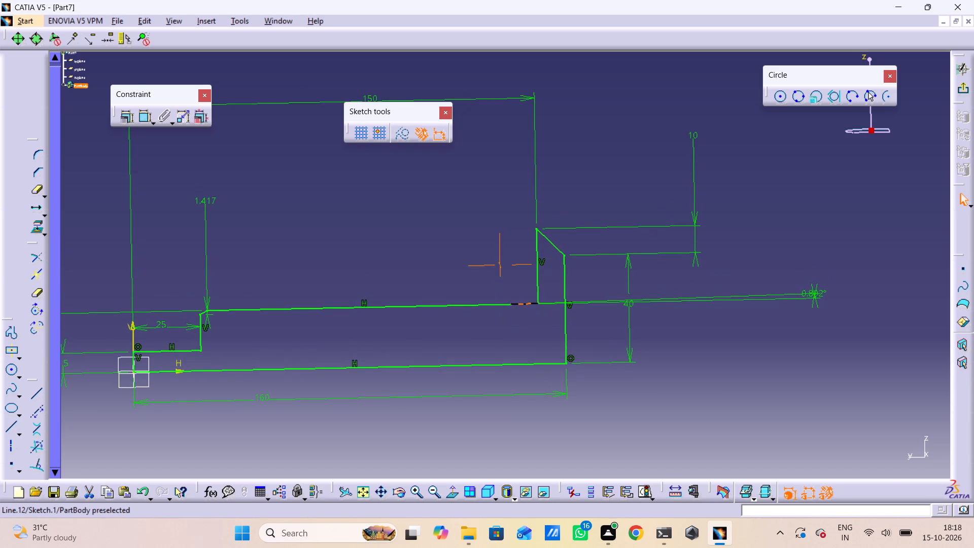
middle_click_drag(548, 299, 554, 359, "ctrl")
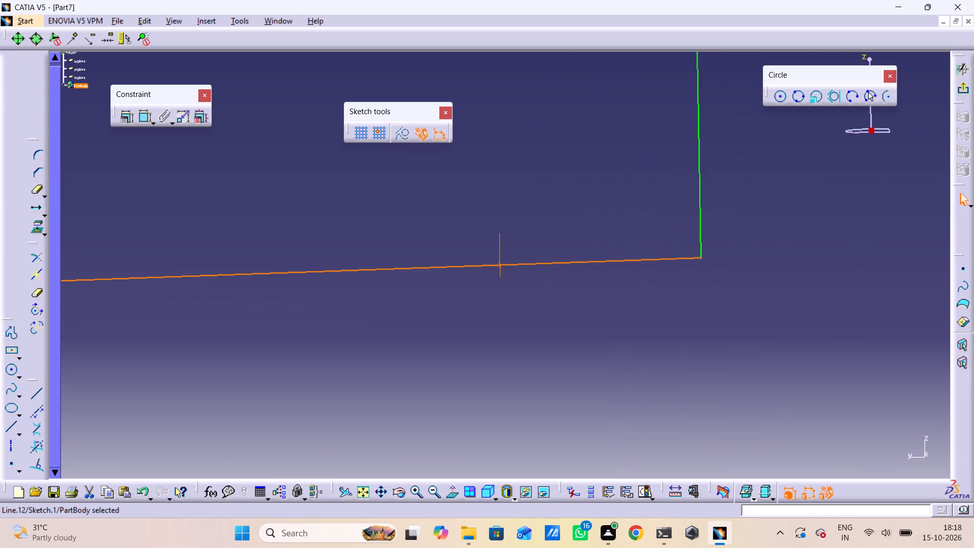
middle_click_drag(554, 359, 555, 365, "ctrl")
middle_click_drag(555, 329, 563, 381, "ctrl")
middle_click_drag(560, 350, 569, 402, "ctrl")
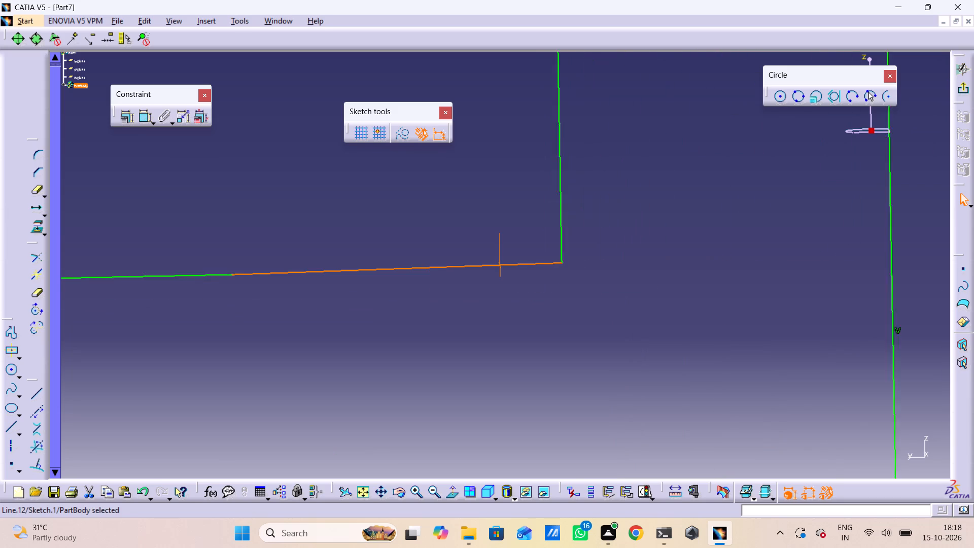
middle_click_drag(569, 402, 569, 423, "ctrl")
middle_click_drag(566, 354, 577, 435, "ctrl")
middle_click_drag(575, 283, 580, 376, "ctrl")
middle_click_drag(577, 305, 620, 338, "ctrl")
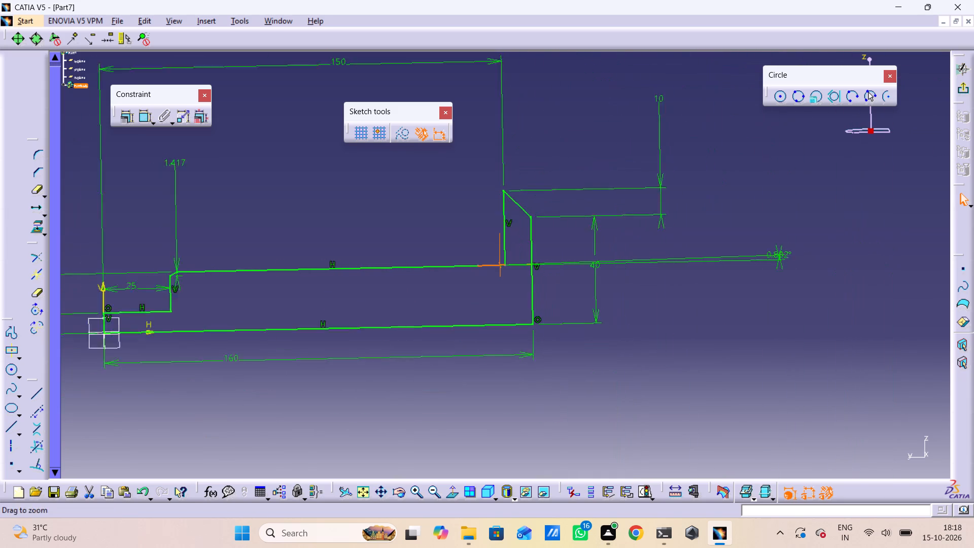
middle_click_drag(620, 338, 648, 347, "ctrl")
middle_click_drag(596, 325, 641, 344)
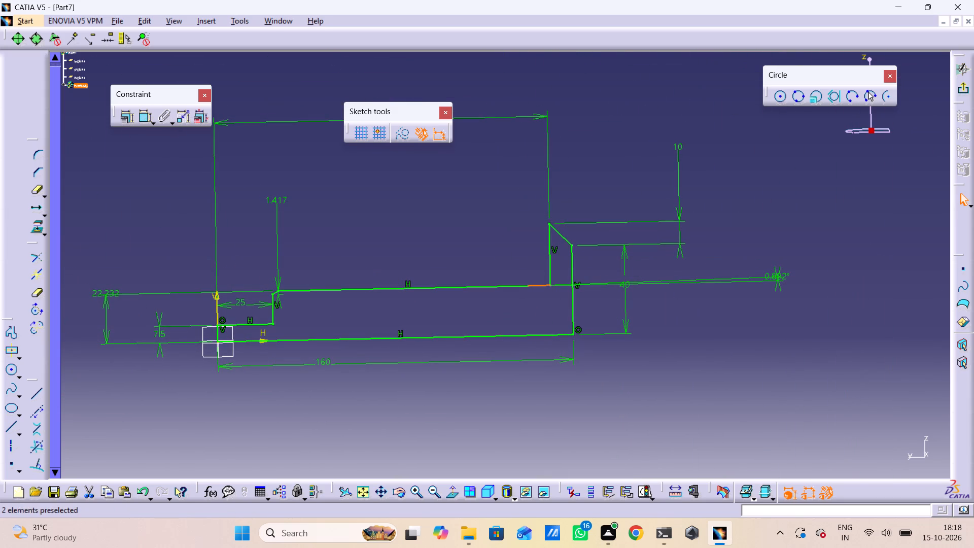
left_click(542, 283)
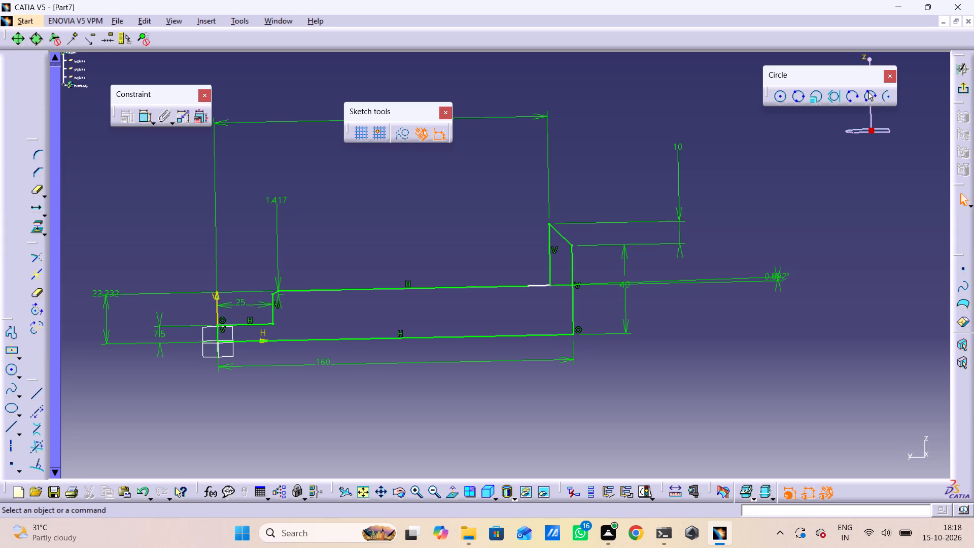
left_click_drag(546, 285, 543, 271, "ctrl")
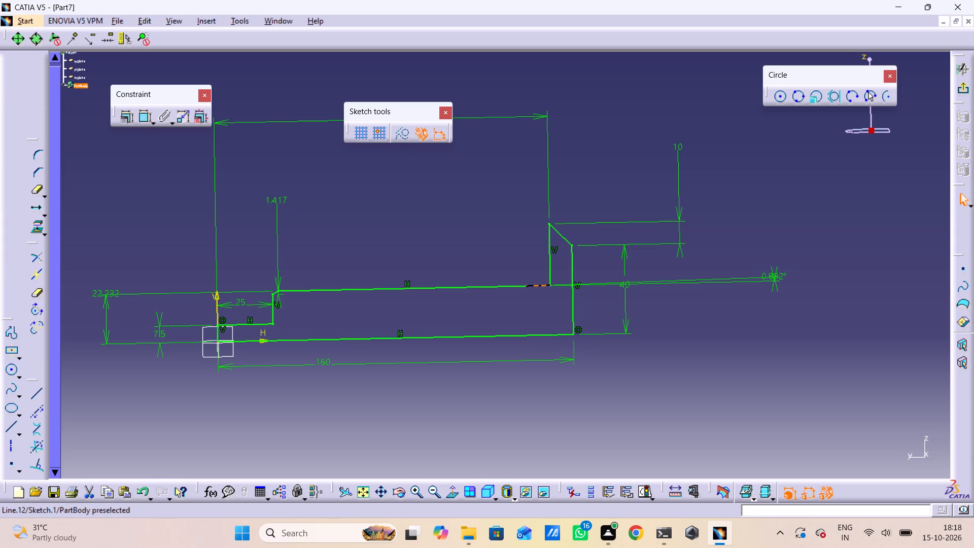
left_click_drag(543, 271, 545, 277, "ctrl")
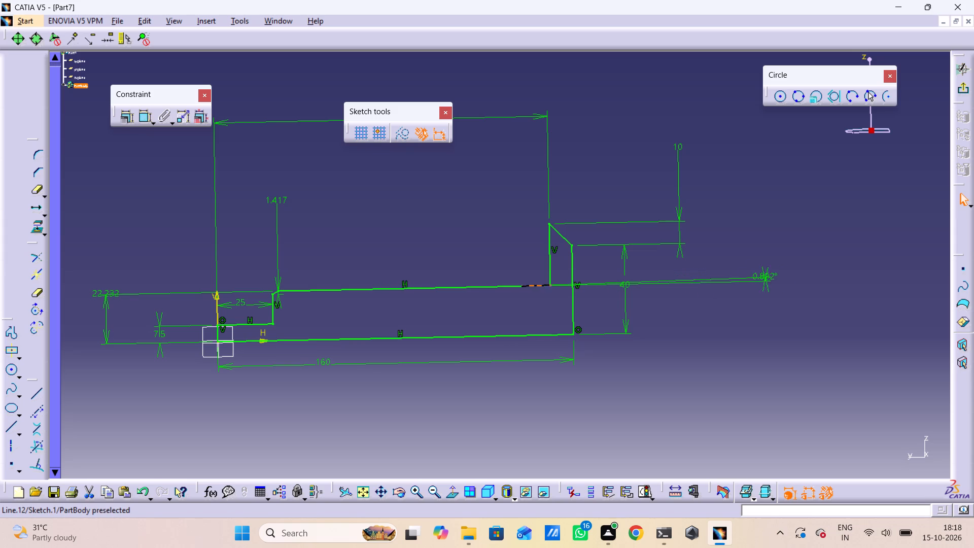
left_click_drag(545, 277, 534, 292, "ctrl")
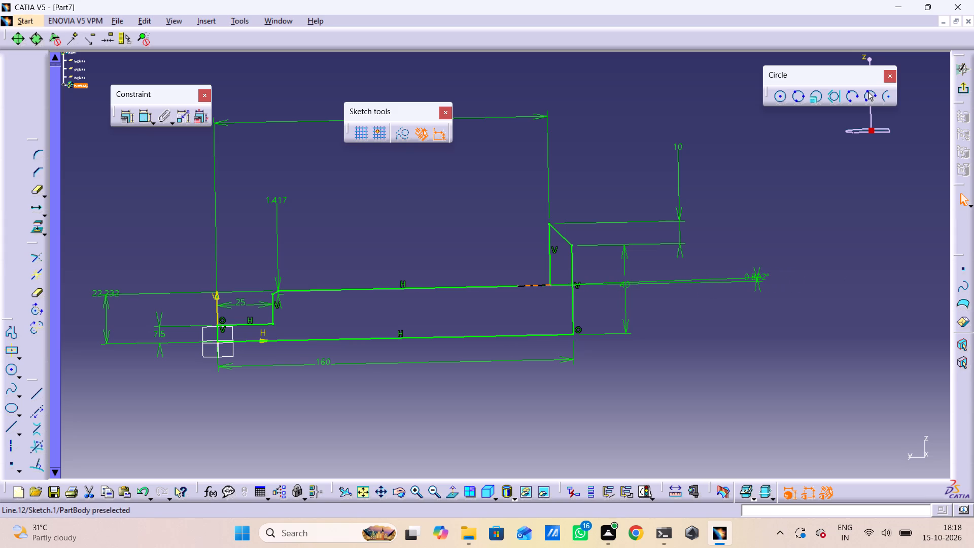
left_click_drag(534, 292, 533, 292, "ctrl")
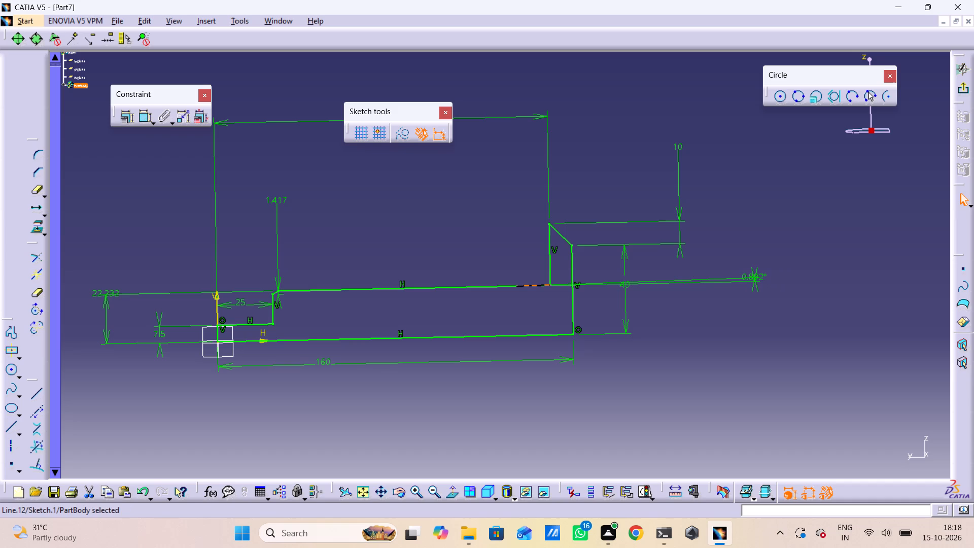
key("Escape")
key("Escape")
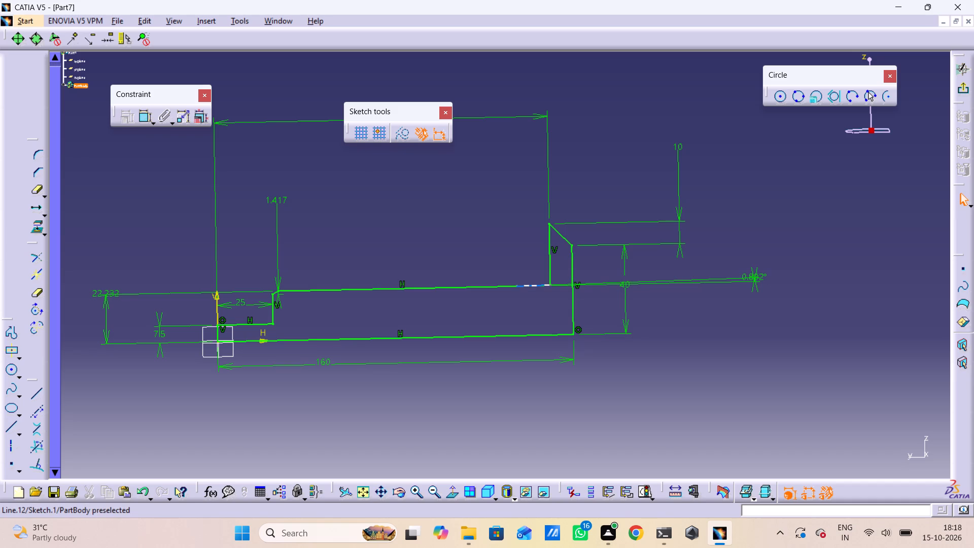
left_click(530, 286)
key("Escape")
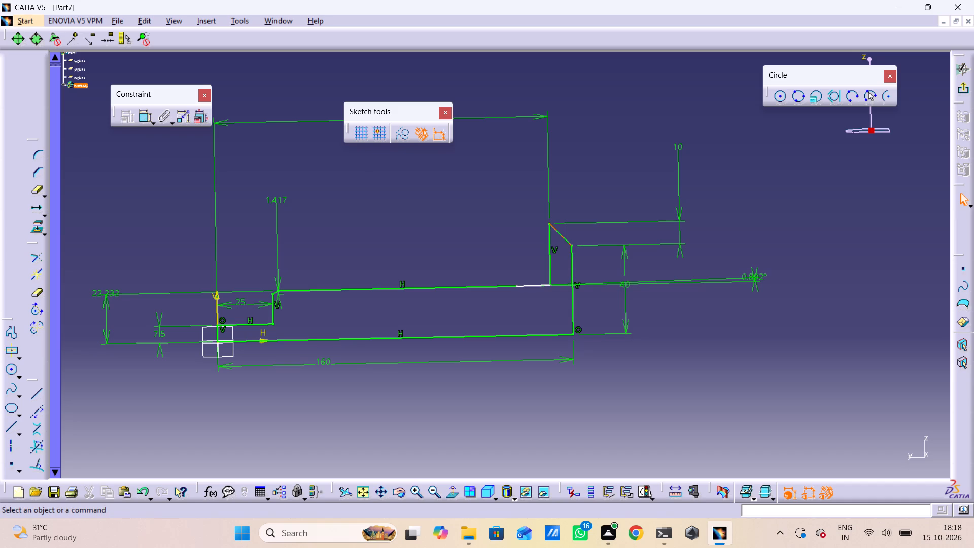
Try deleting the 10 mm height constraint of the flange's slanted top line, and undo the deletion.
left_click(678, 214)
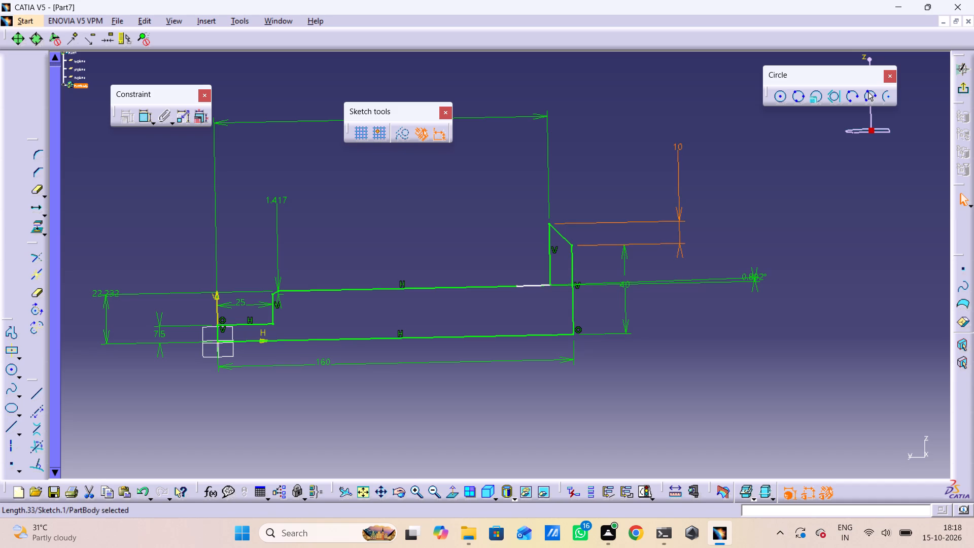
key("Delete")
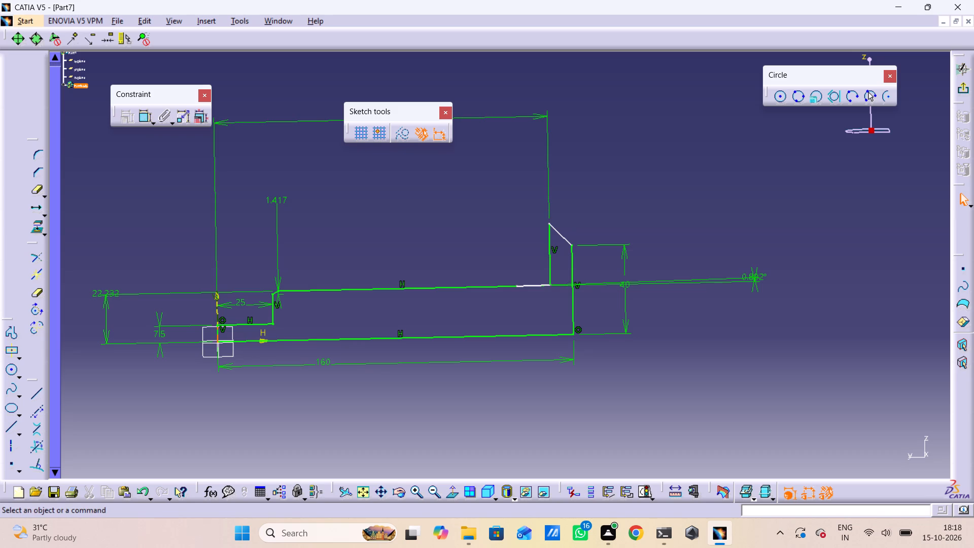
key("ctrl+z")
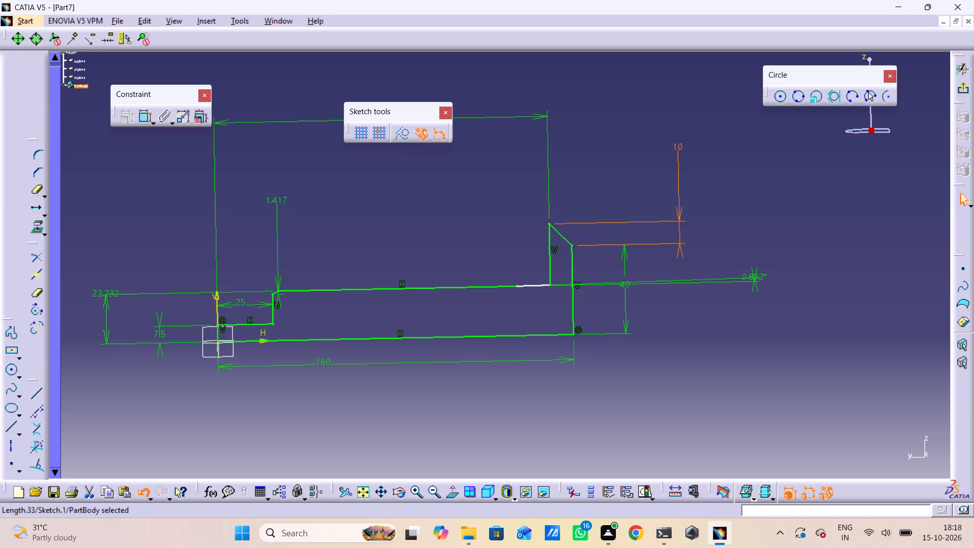
Delete the 150 mm distance constraint between the vertical axis and the flange's inner vertical line.
left_click(546, 161)
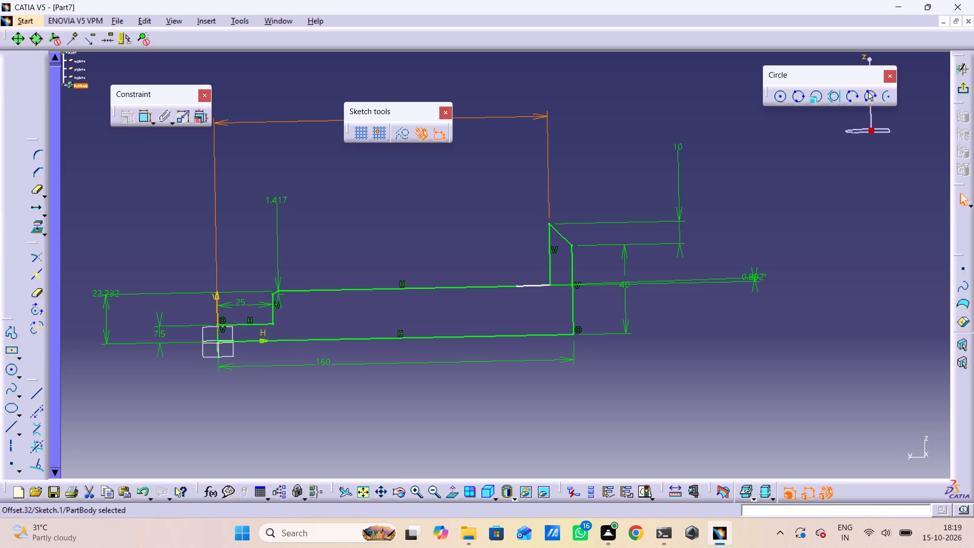
key("Delete")
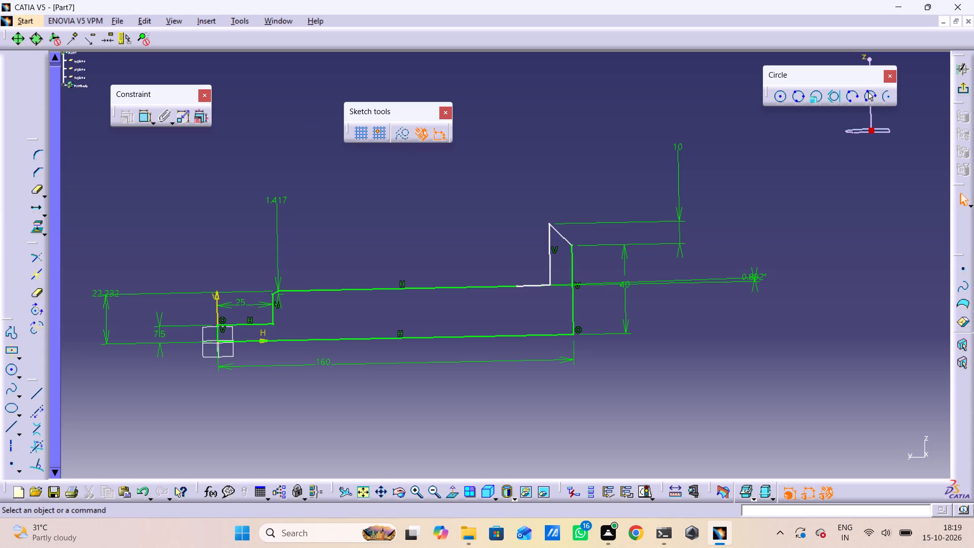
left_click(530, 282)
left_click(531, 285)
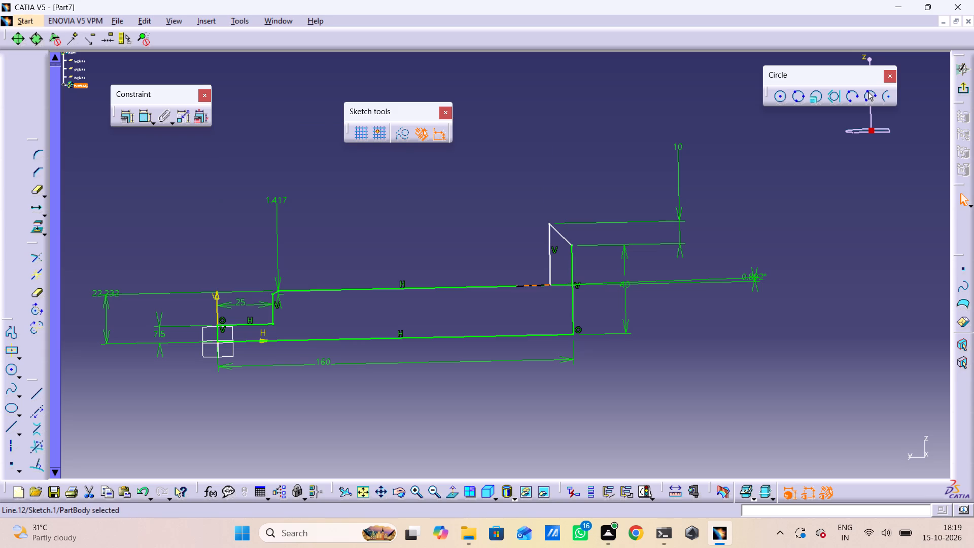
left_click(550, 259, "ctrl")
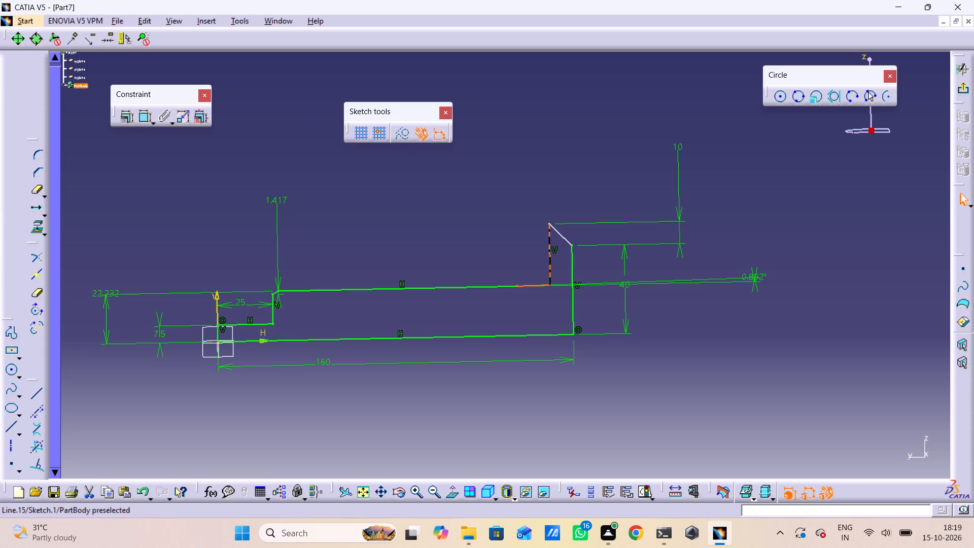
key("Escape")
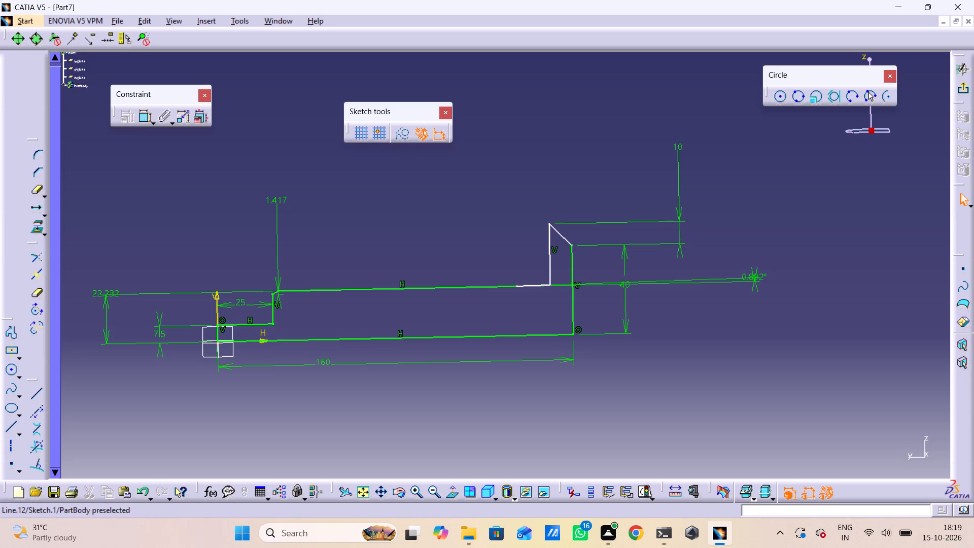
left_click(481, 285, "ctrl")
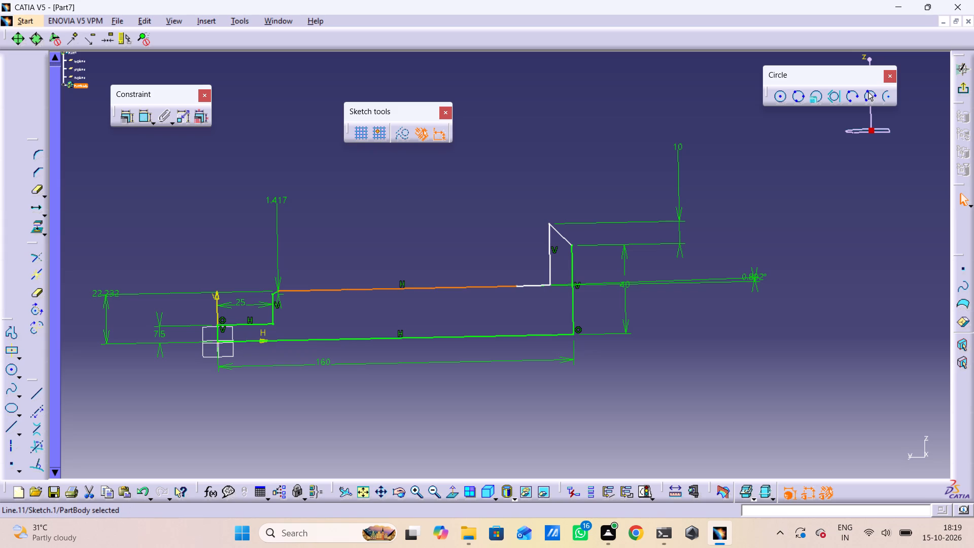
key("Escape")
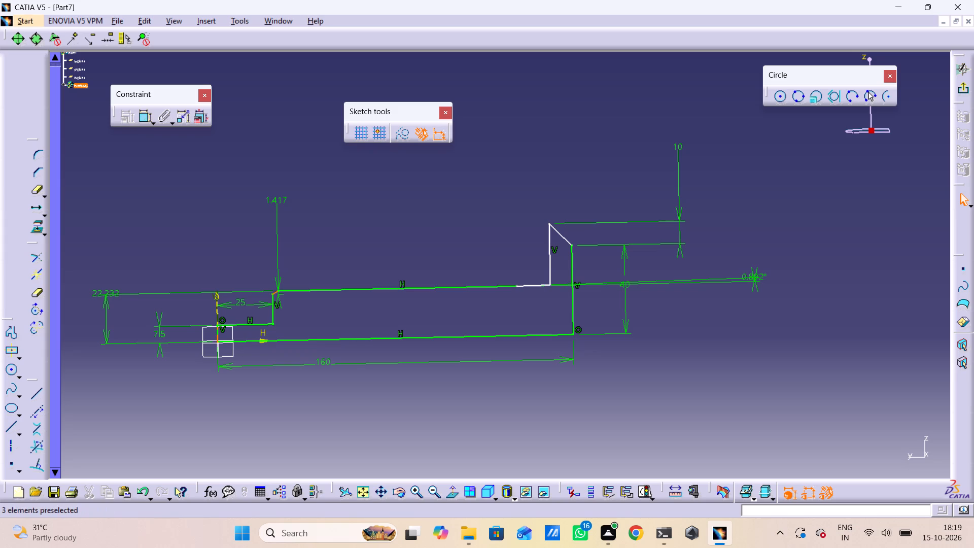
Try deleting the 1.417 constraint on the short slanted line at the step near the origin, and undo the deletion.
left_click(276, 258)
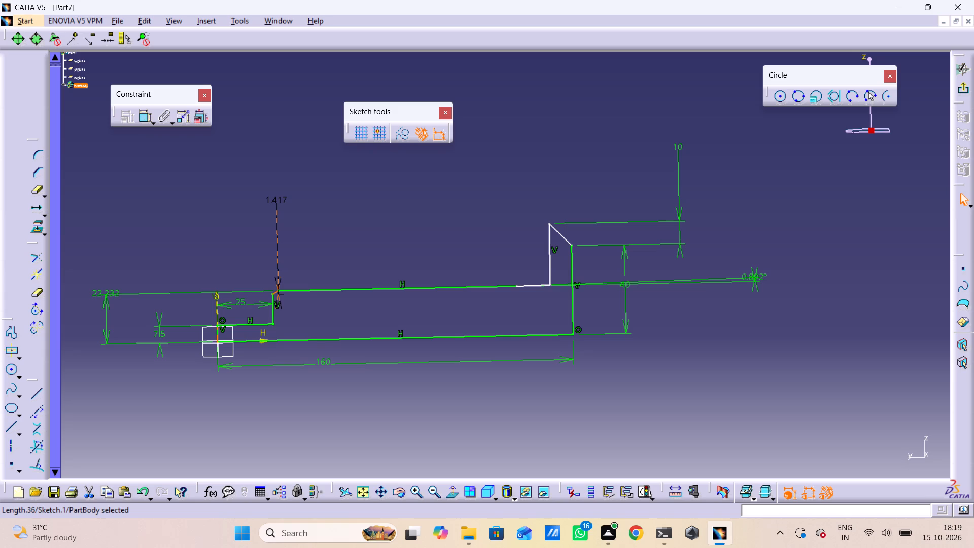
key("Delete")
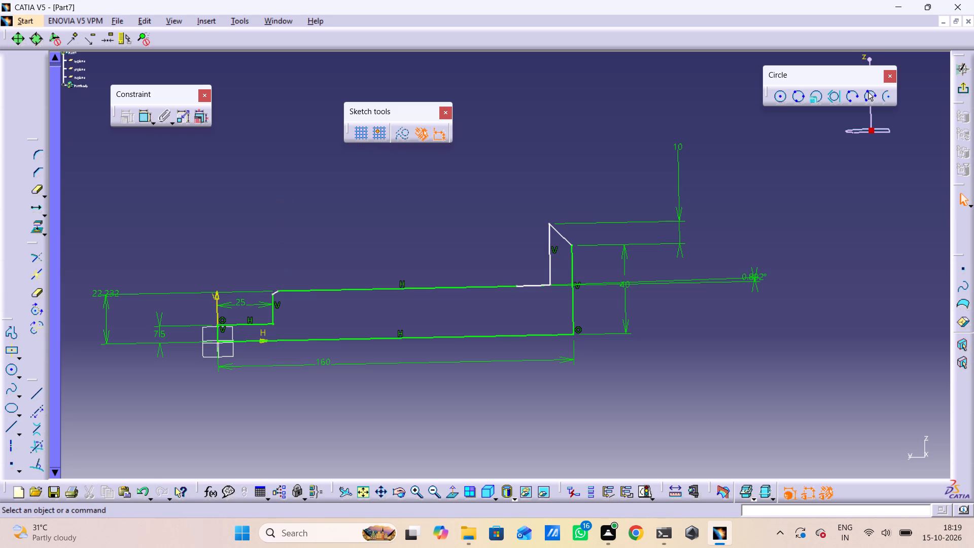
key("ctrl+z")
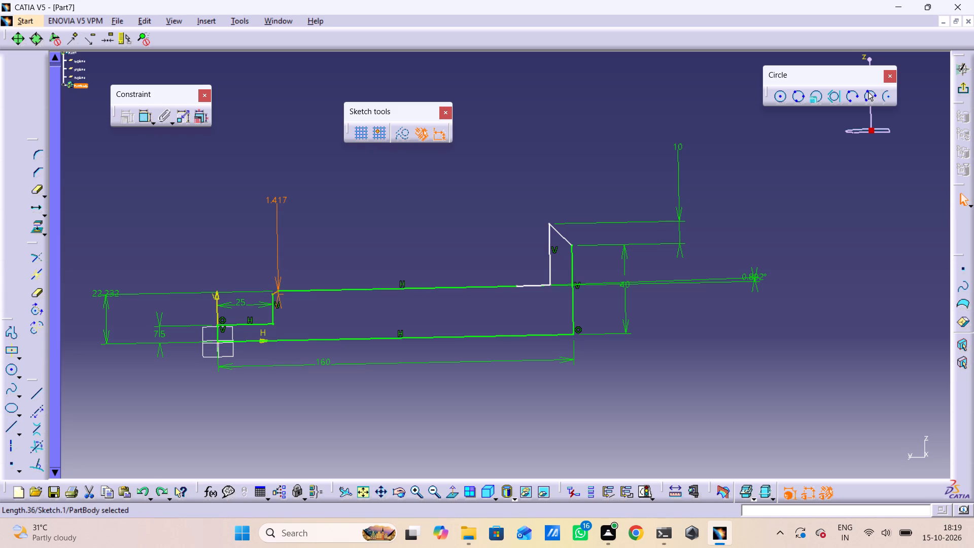
Delete the 22.232 mm height constraint between the bottom line and the long upper horizontal line.
left_click(129, 294)
key("Delete")
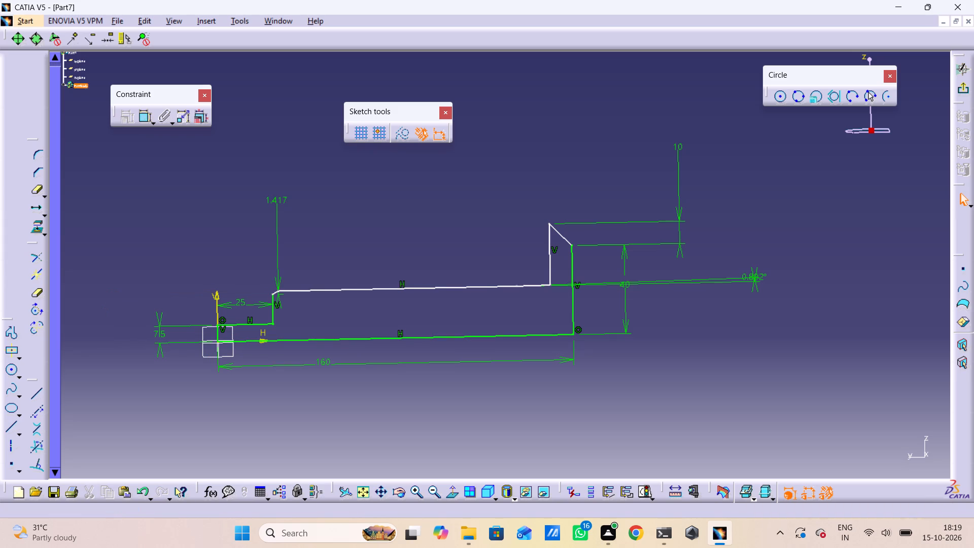
Open the constraint definition for the long upper line and its adjoining short line, and accept it with Angle and Horizontal selected.
left_click(509, 287)
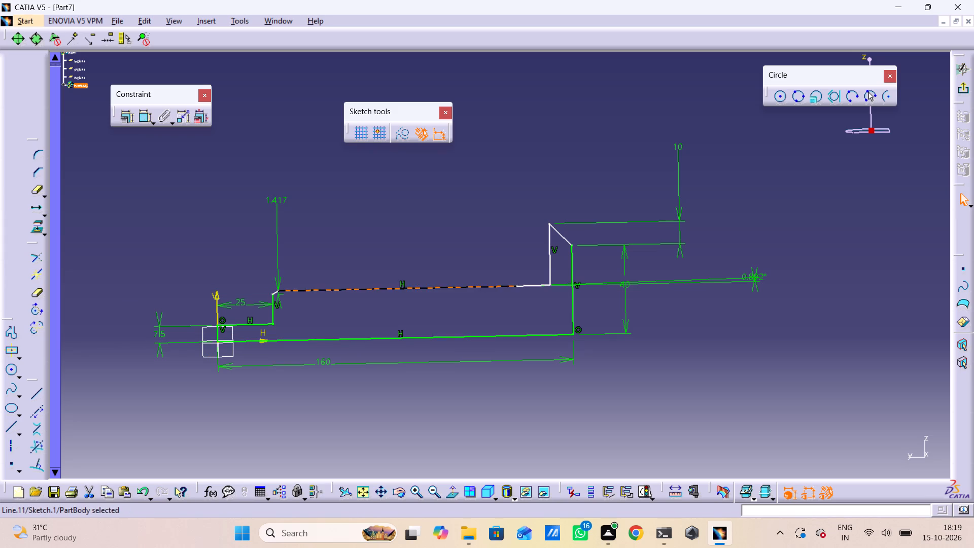
left_click(541, 285, "ctrl")
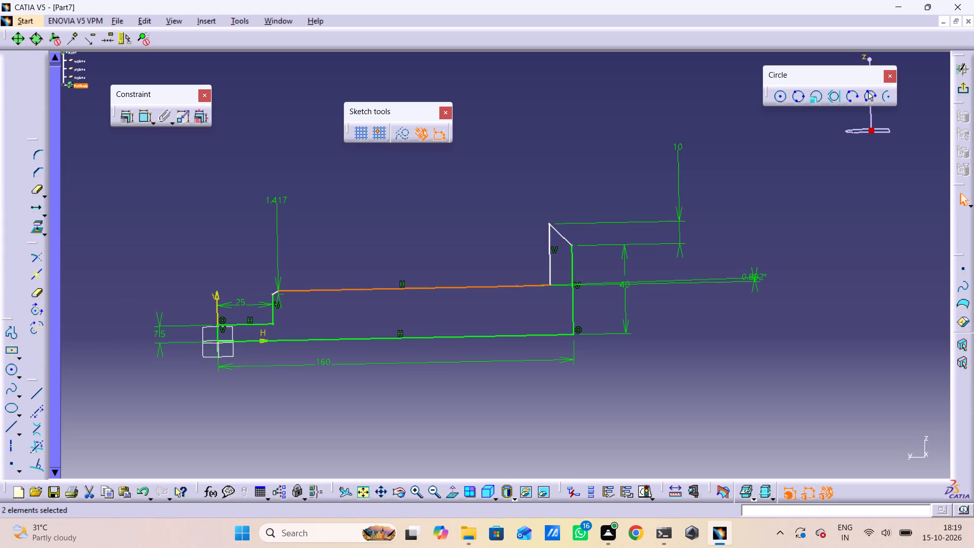
left_click(124, 118, "ctrl")
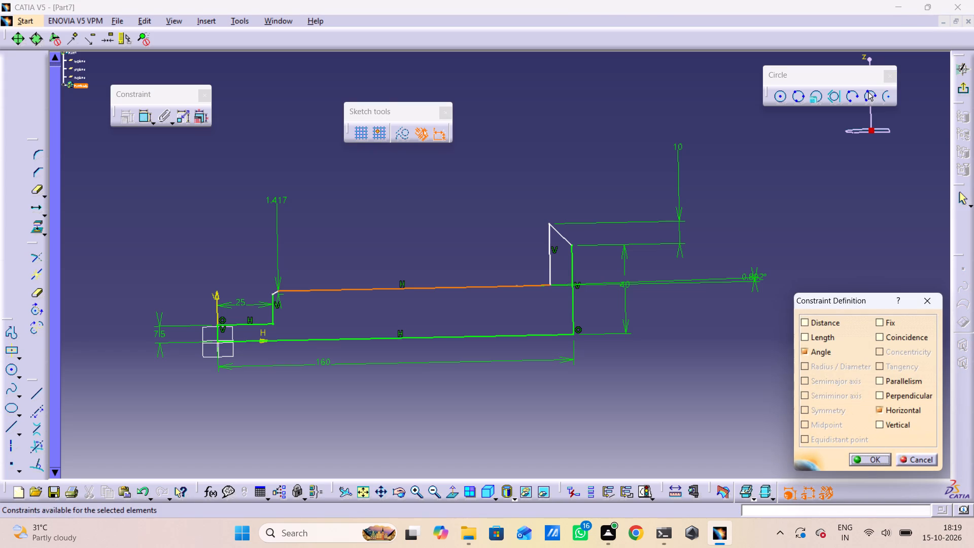
left_click(872, 458, "ctrl")
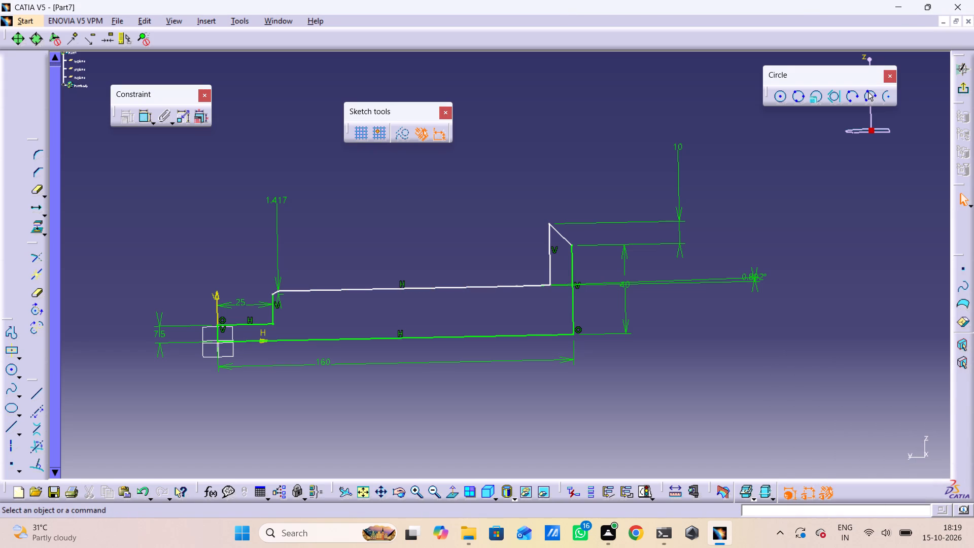
Move the 0.892° angle dimension closer to the flange, placing its value above the long upper line.
left_click_drag(755, 274, 621, 204, "ctrl")
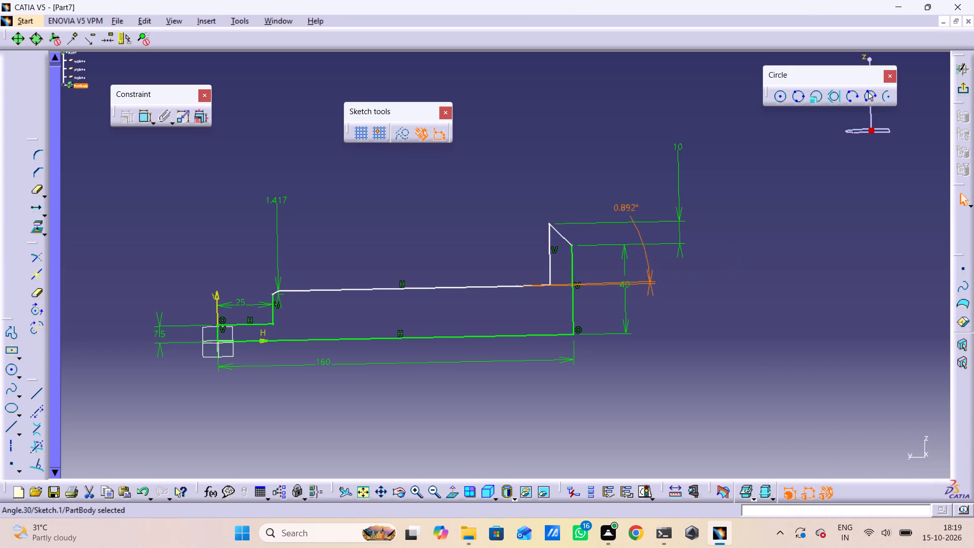
left_click_drag(621, 204, 524, 199, "ctrl")
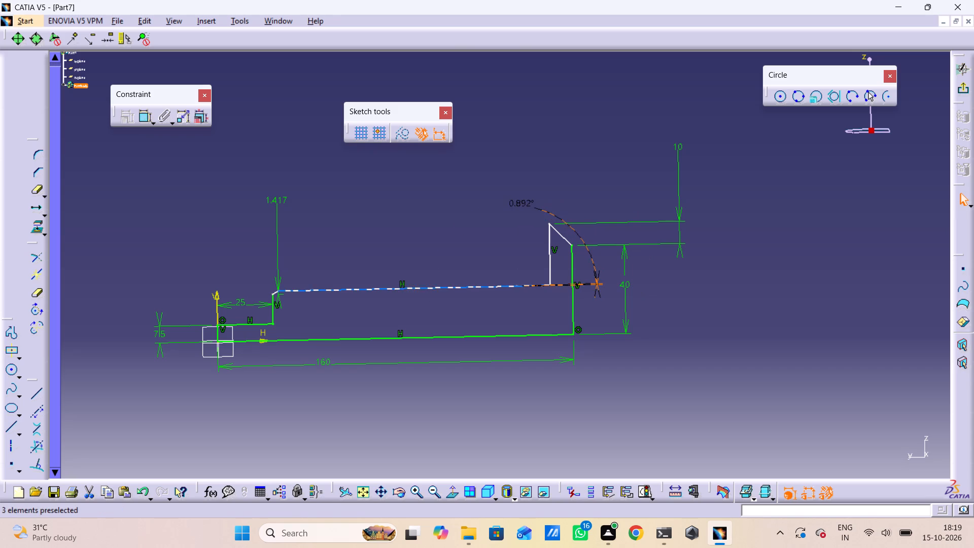
Set the angle between the long upper line and its adjoining short line at the flange to 45°.
double_click(525, 201)
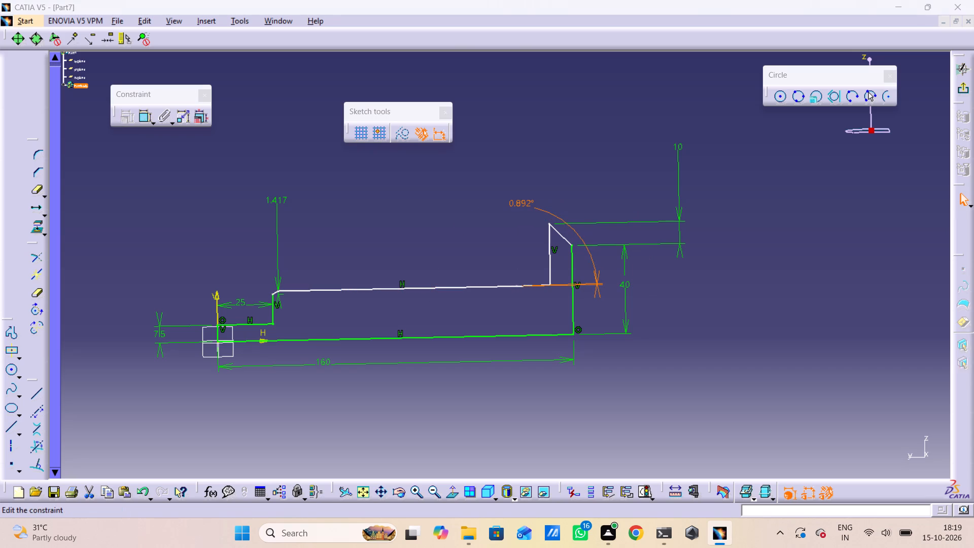
type("45")
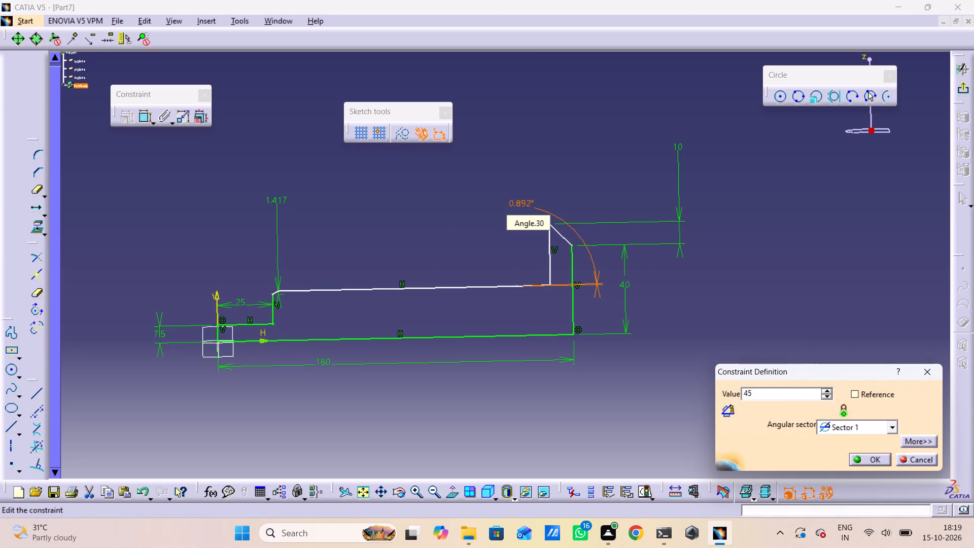
key("Return")
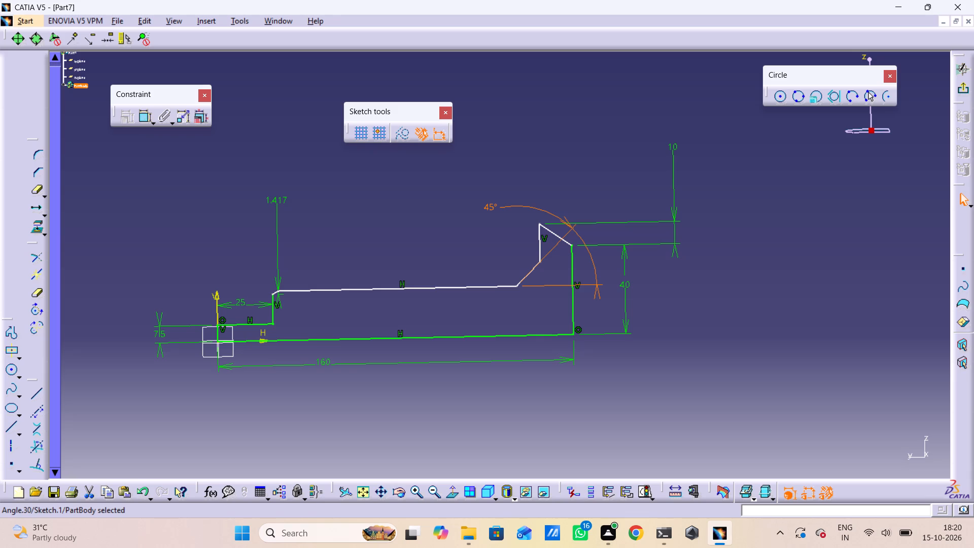
Set the vertical dimension of the short slanted line at the step near the origin to 3 mm.
double_click(281, 195)
key("3")
key("Return")
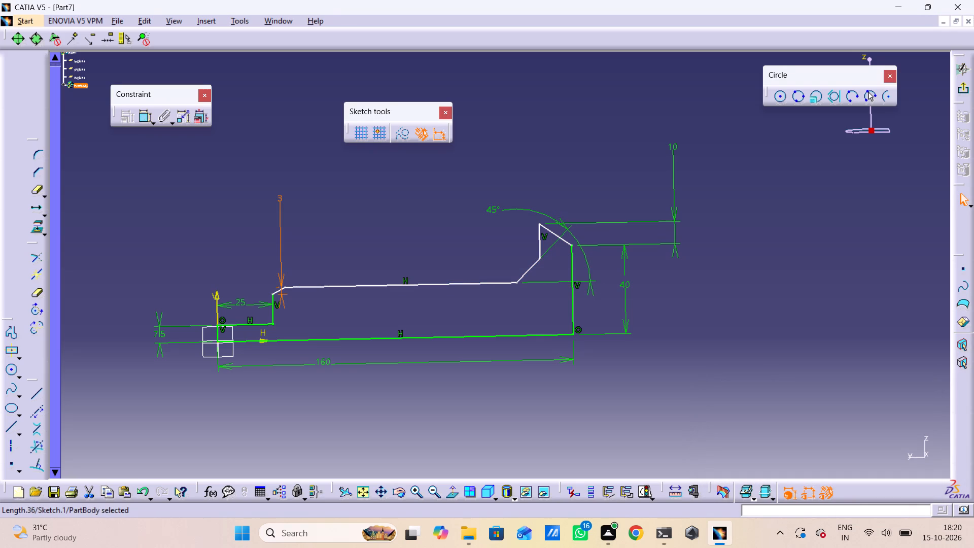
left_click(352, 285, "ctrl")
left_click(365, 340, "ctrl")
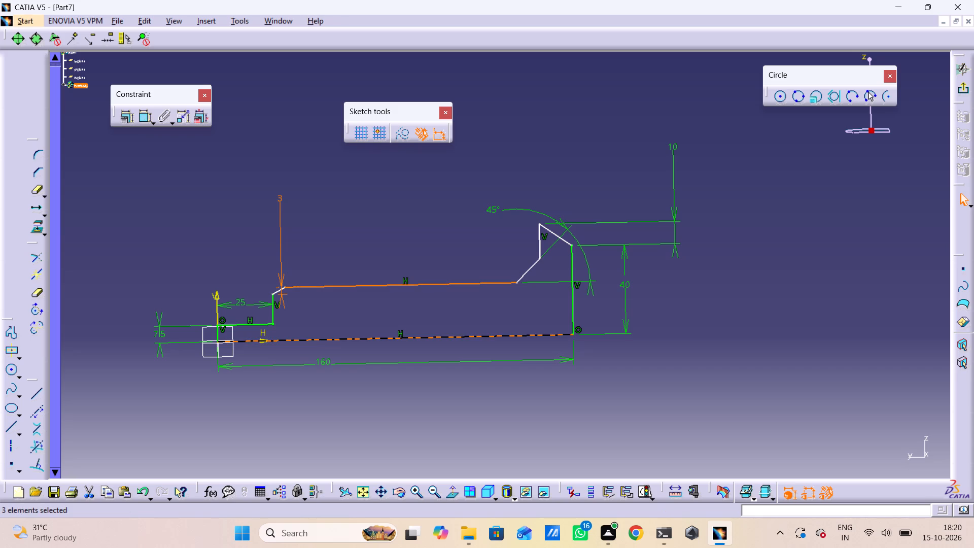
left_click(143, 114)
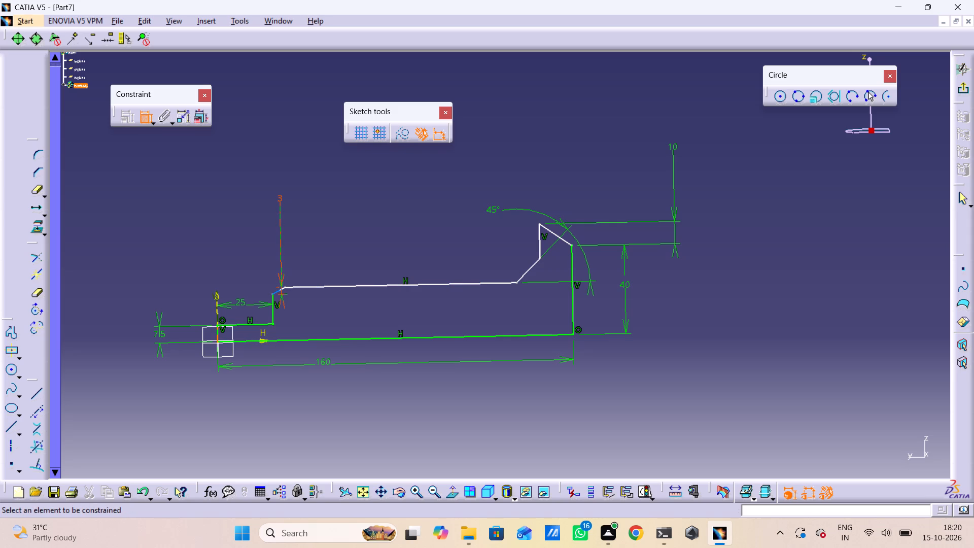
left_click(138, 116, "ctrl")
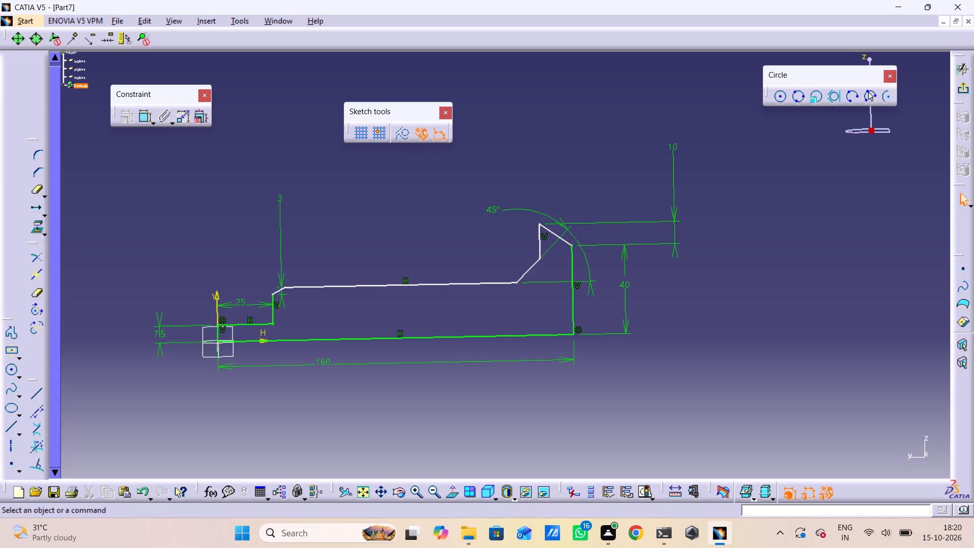
Add a Distance constraint between the bottom line and the long upper horizontal line through the constraint definition.
left_click(322, 287, "ctrl")
left_click(328, 337, "ctrl")
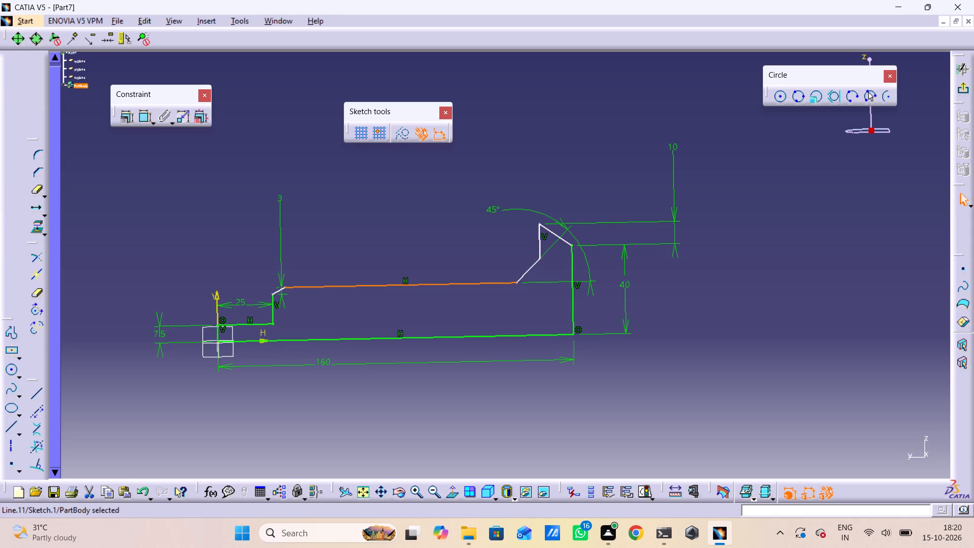
left_click(328, 337, "ctrl")
left_click(345, 336, "ctrl")
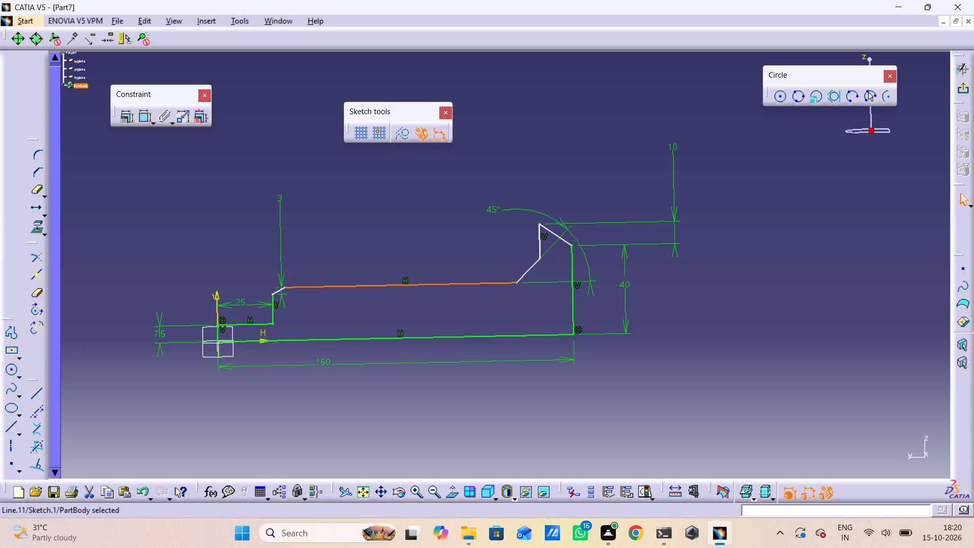
left_click(345, 337)
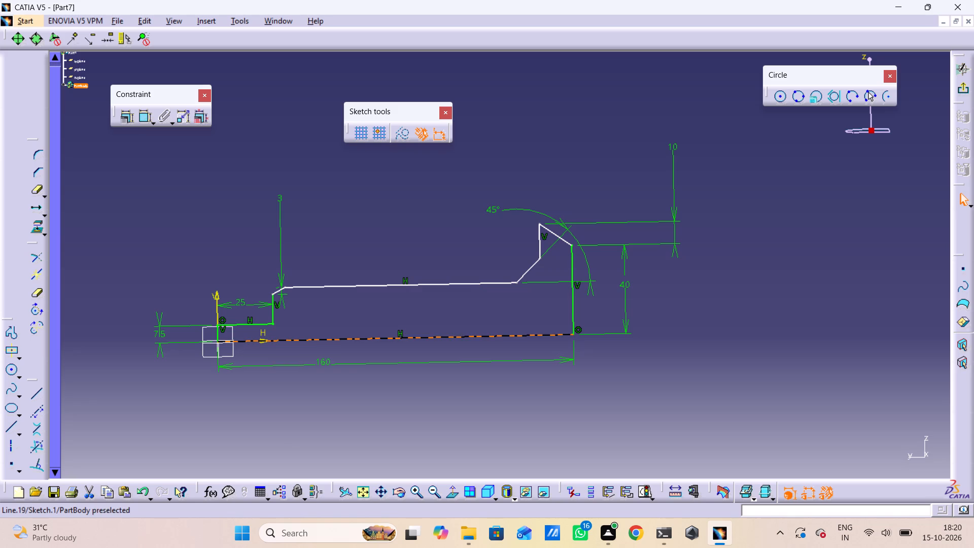
left_click(344, 284, "ctrl")
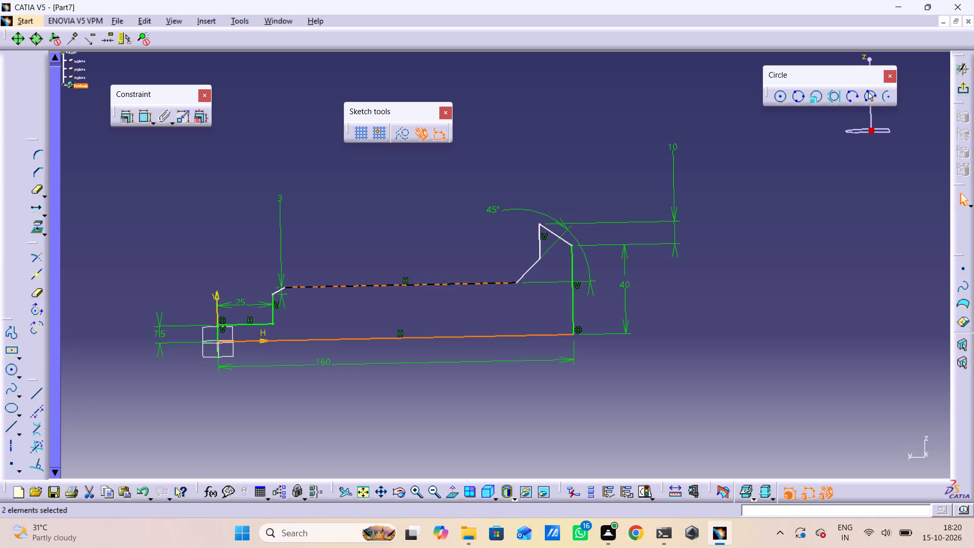
left_click(131, 122, "ctrl")
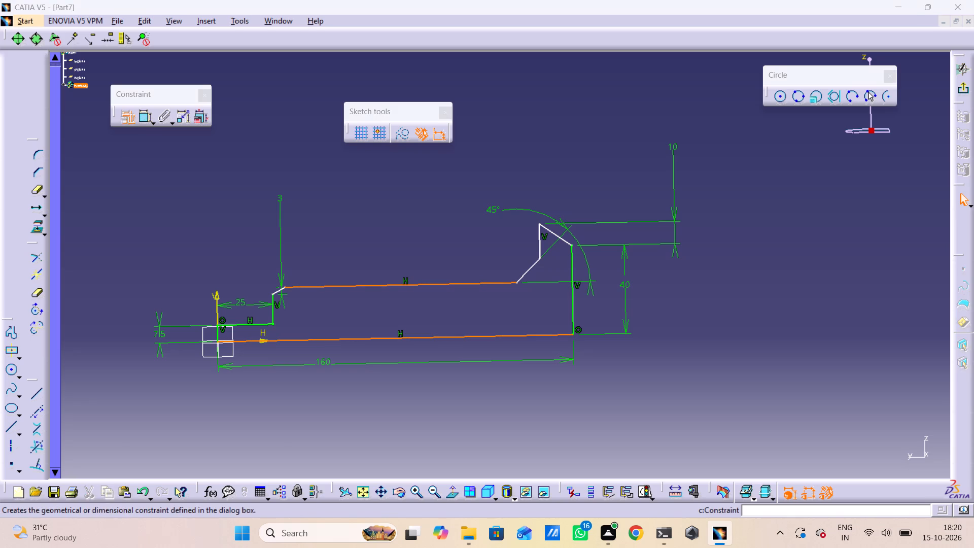
left_click(805, 320, "ctrl")
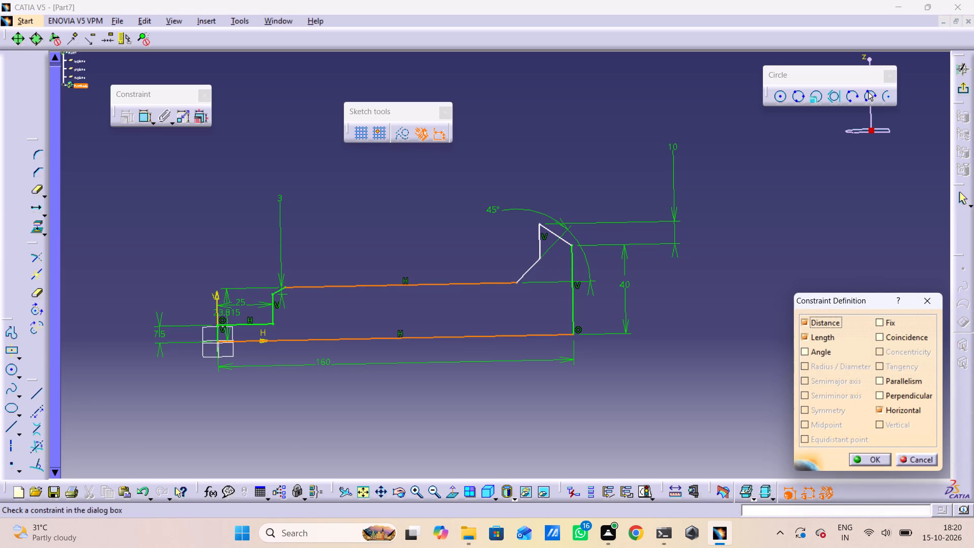
left_click(862, 458, "ctrl")
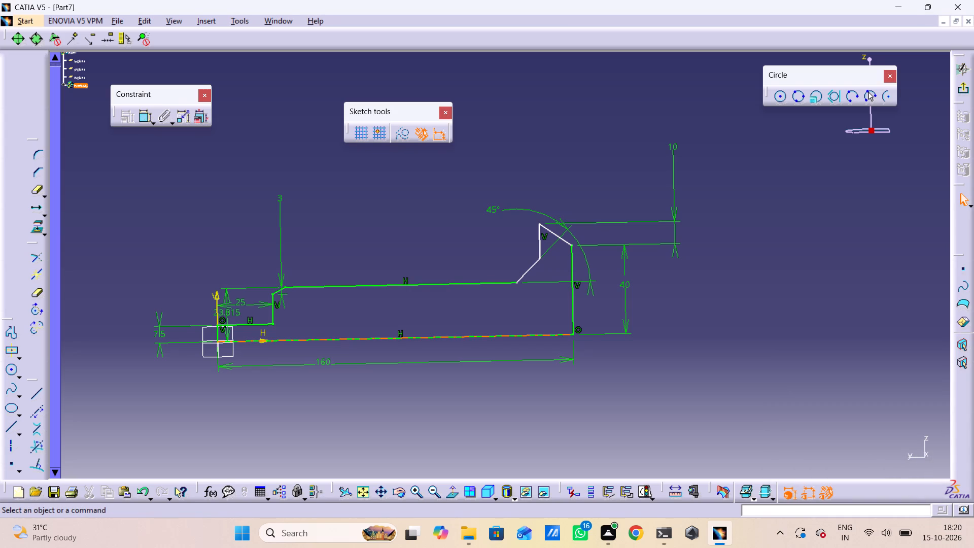
Move the new height dimension outside the profile beside the 7.5 dimension and set it to 20 mm.
left_click_drag(230, 313, 207, 312, "ctrl")
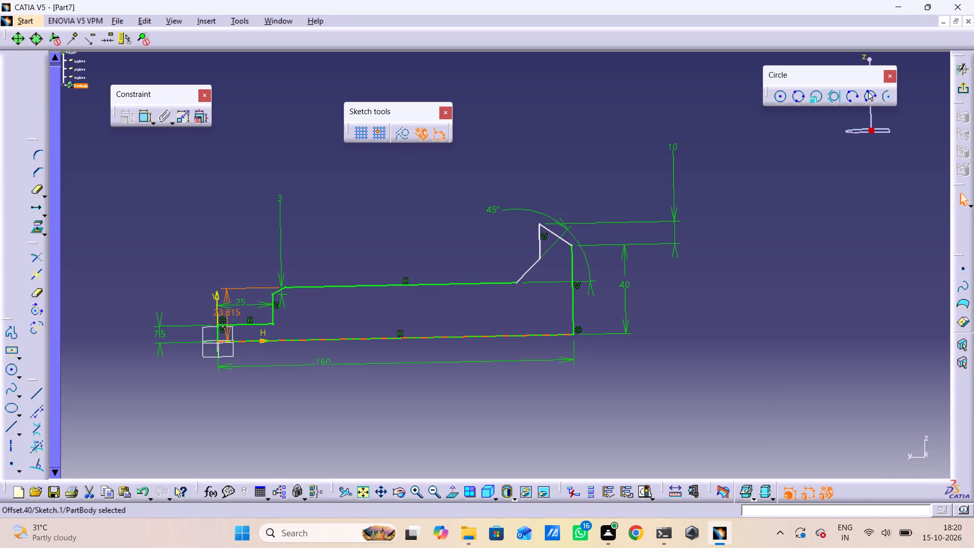
left_click_drag(223, 313, 211, 313)
left_click_drag(231, 311, 224, 309, "ctrl")
double_click(223, 309)
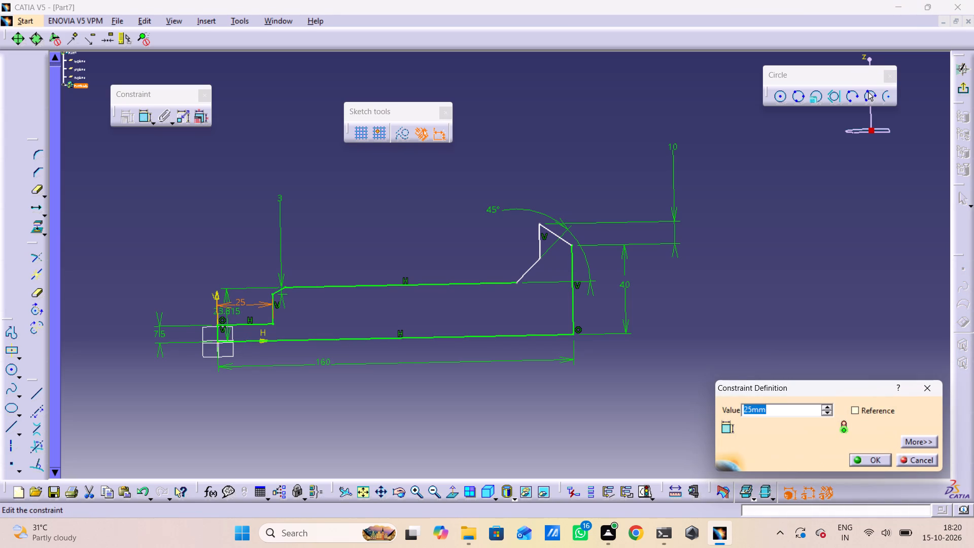
key("Escape")
left_click_drag(226, 332, 175, 306, "ctrl")
double_click(176, 312)
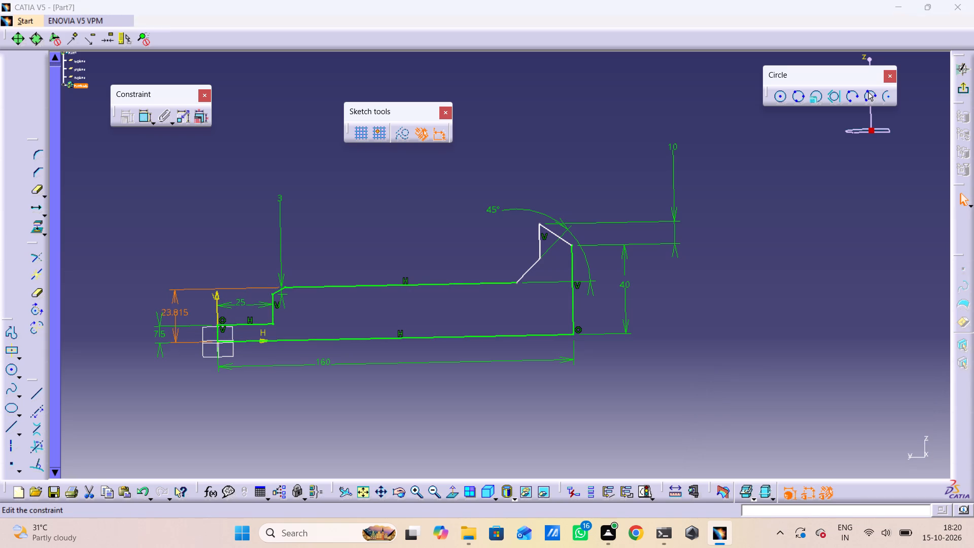
type("20")
key("Return")
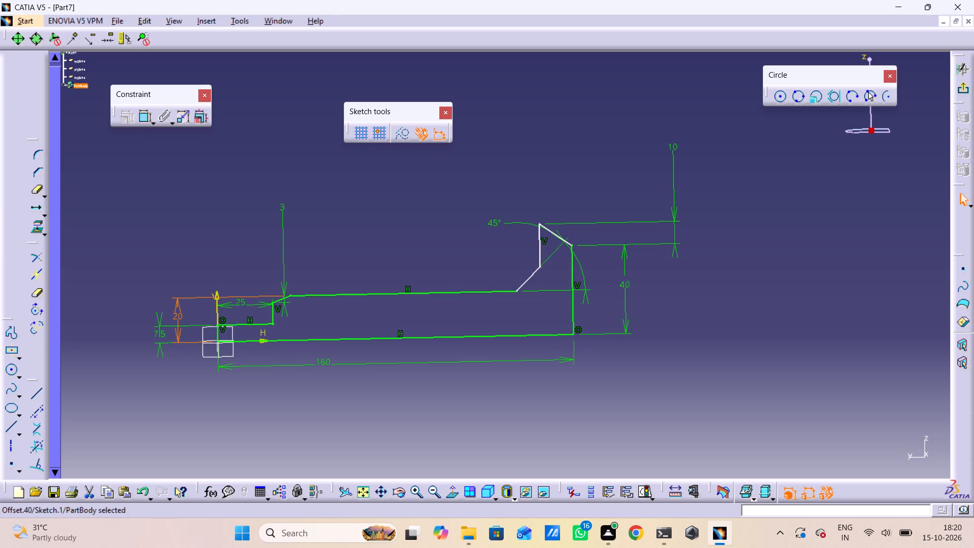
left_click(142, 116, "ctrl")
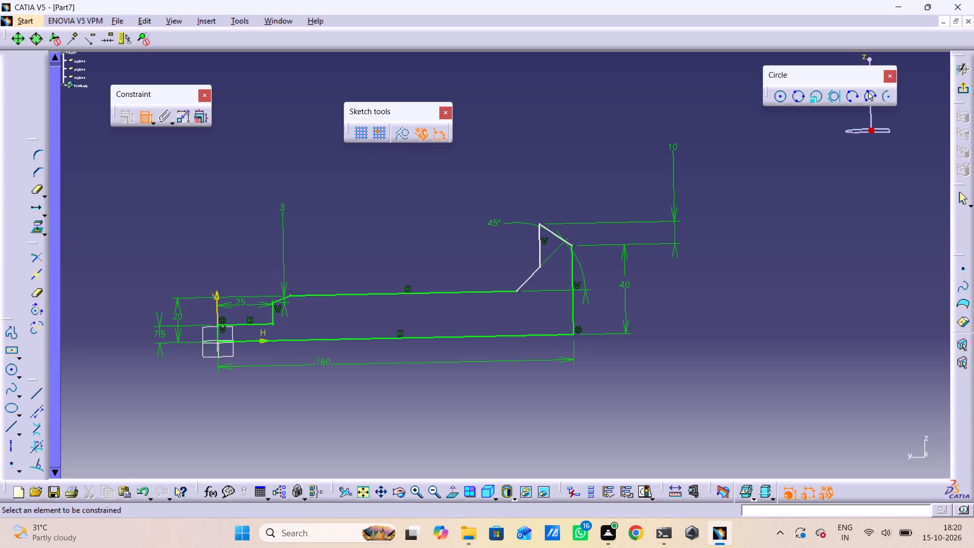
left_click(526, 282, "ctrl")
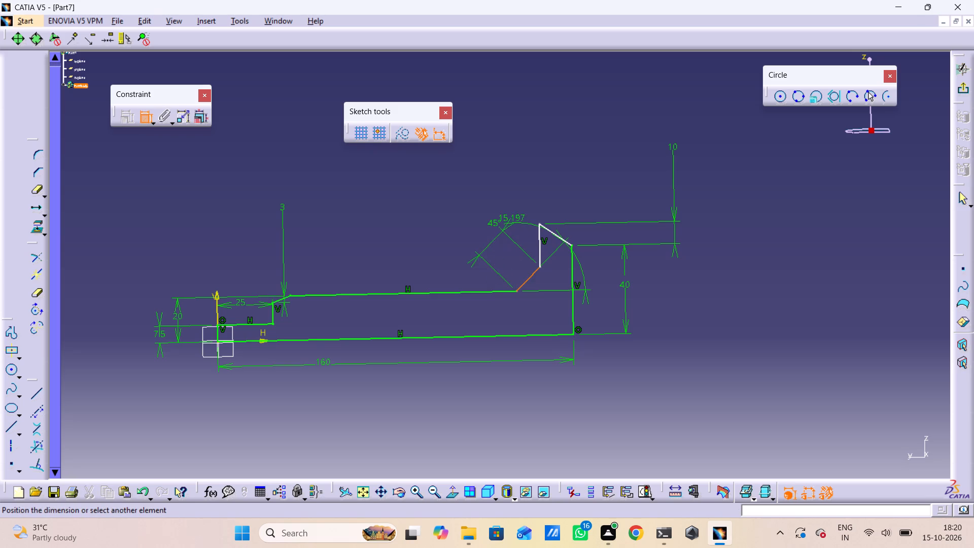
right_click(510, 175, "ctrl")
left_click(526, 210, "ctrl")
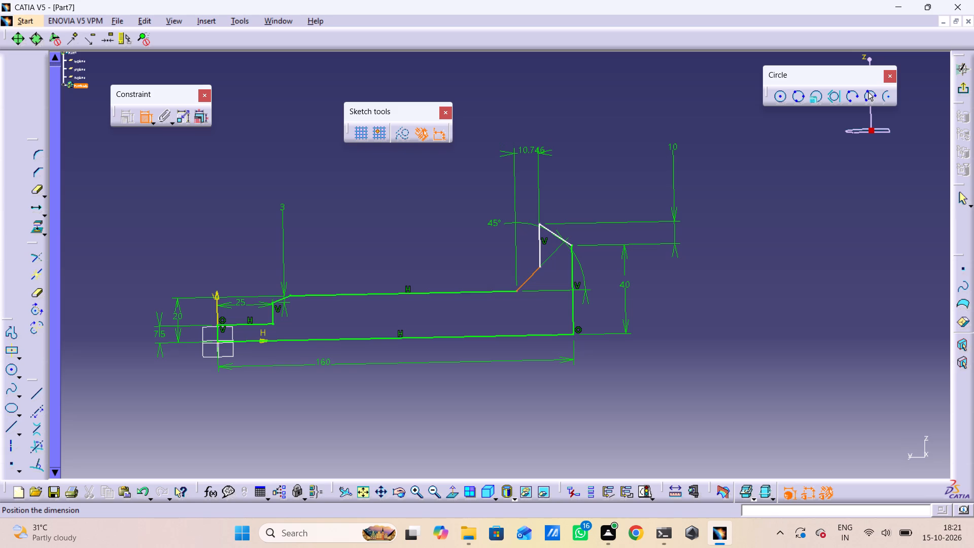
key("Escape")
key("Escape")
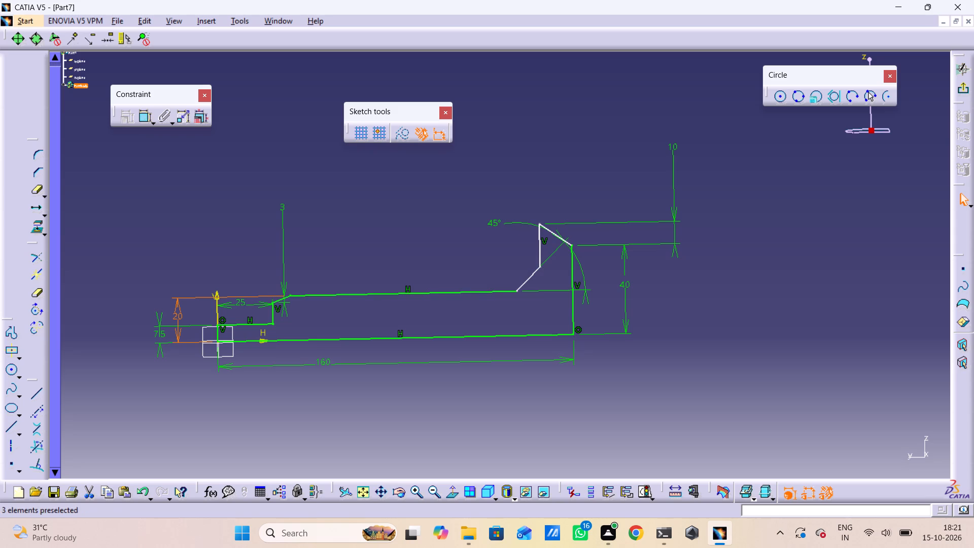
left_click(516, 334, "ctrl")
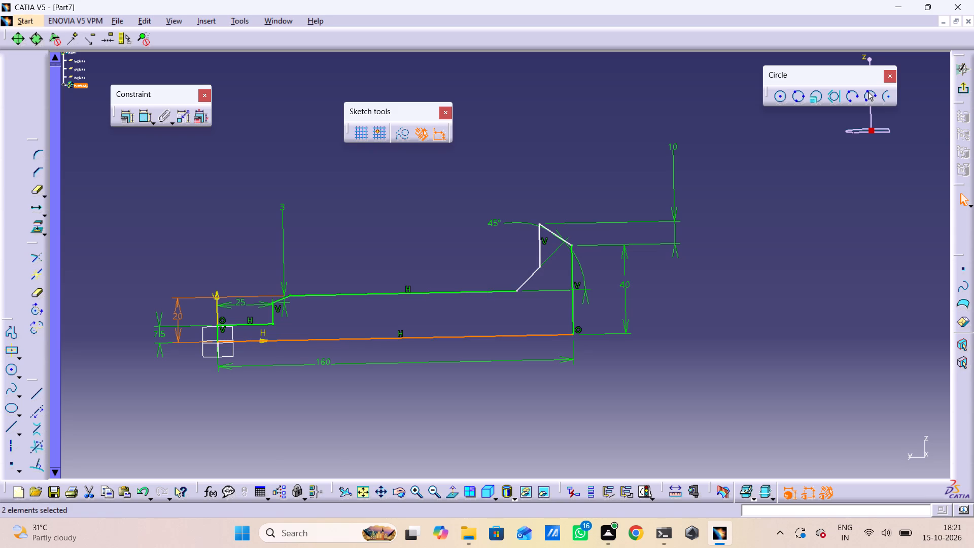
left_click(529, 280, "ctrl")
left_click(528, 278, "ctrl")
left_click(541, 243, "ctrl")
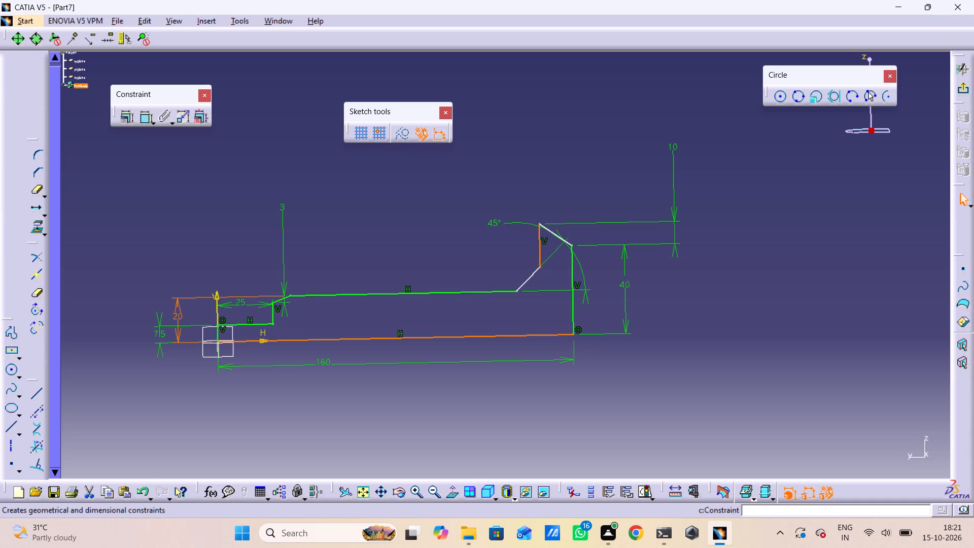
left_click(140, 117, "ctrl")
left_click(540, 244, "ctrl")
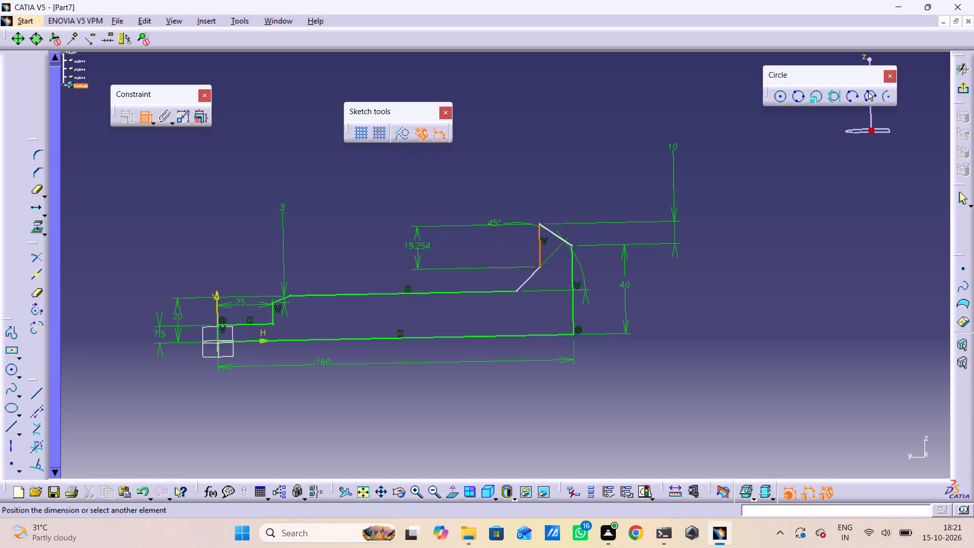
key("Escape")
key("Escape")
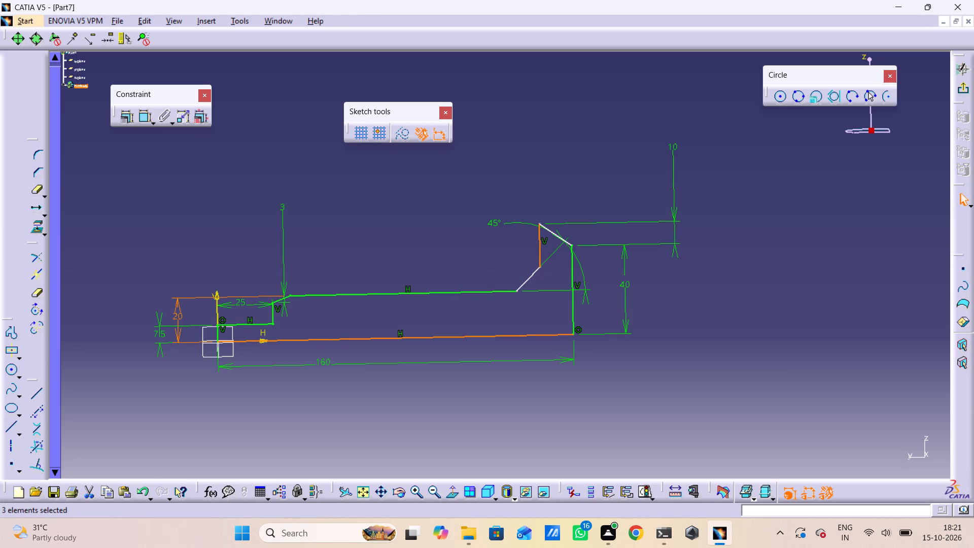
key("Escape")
Apply a Distance constraint between the bottom line and the flange's short vertical line, accepting it with Length, Horizontal and Vertical selected.
left_click(441, 338, "ctrl")
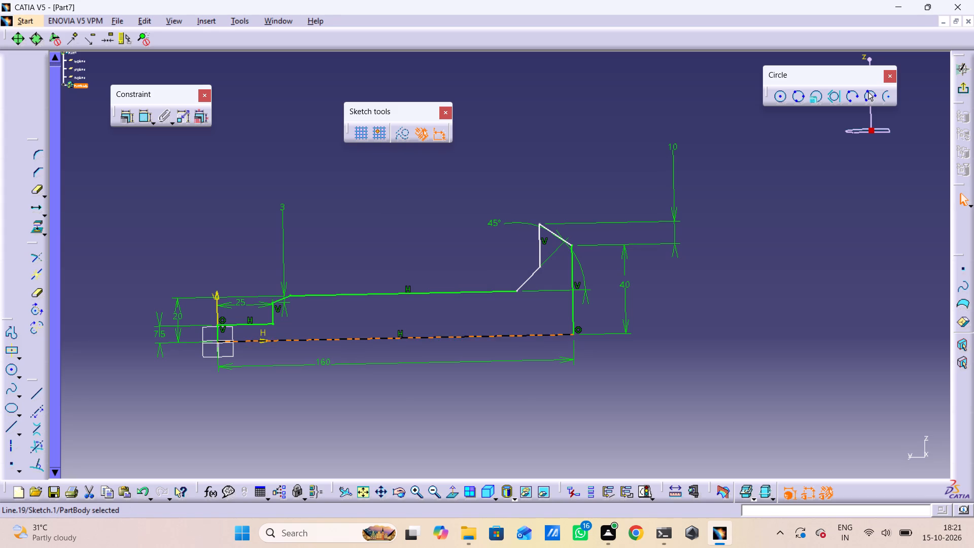
left_click(539, 250, "ctrl")
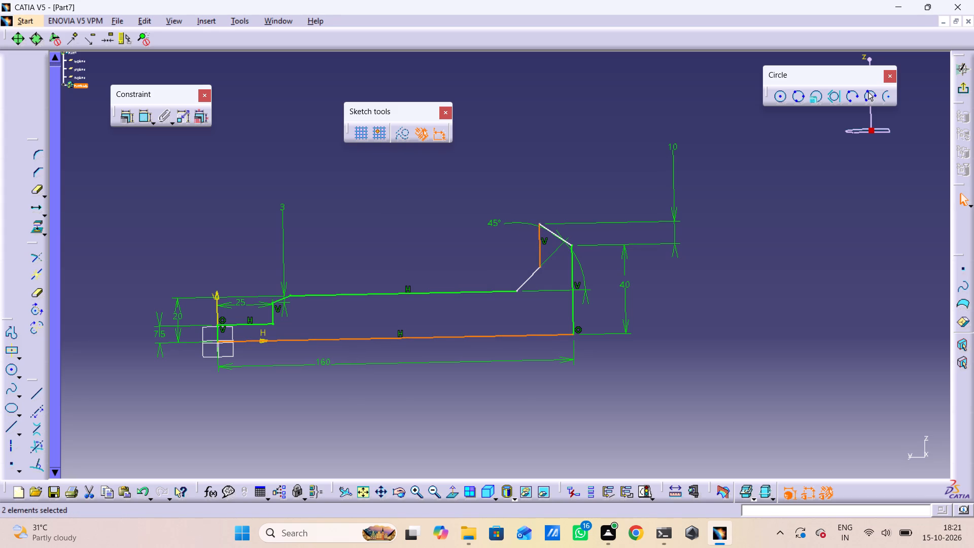
left_click(130, 118, "ctrl")
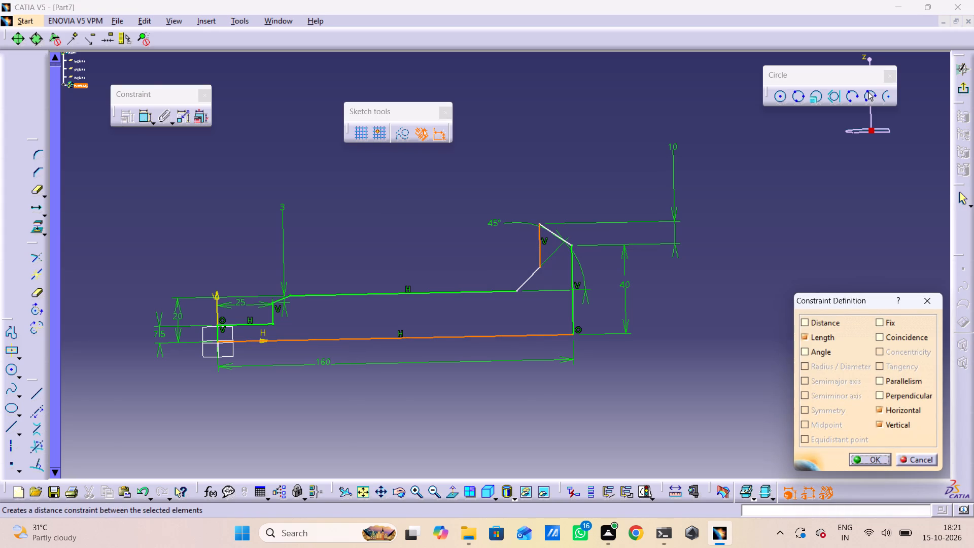
left_click(809, 320, "ctrl")
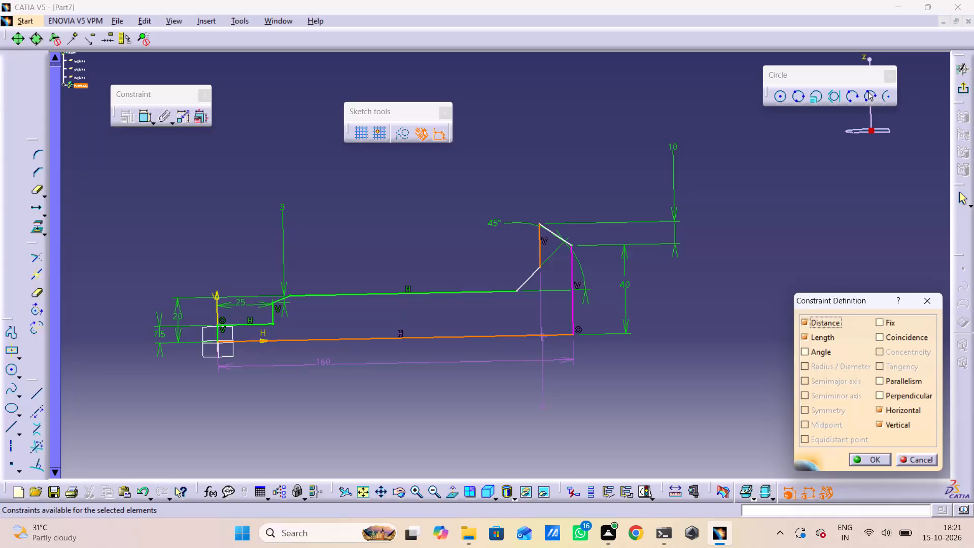
left_click(861, 461, "ctrl")
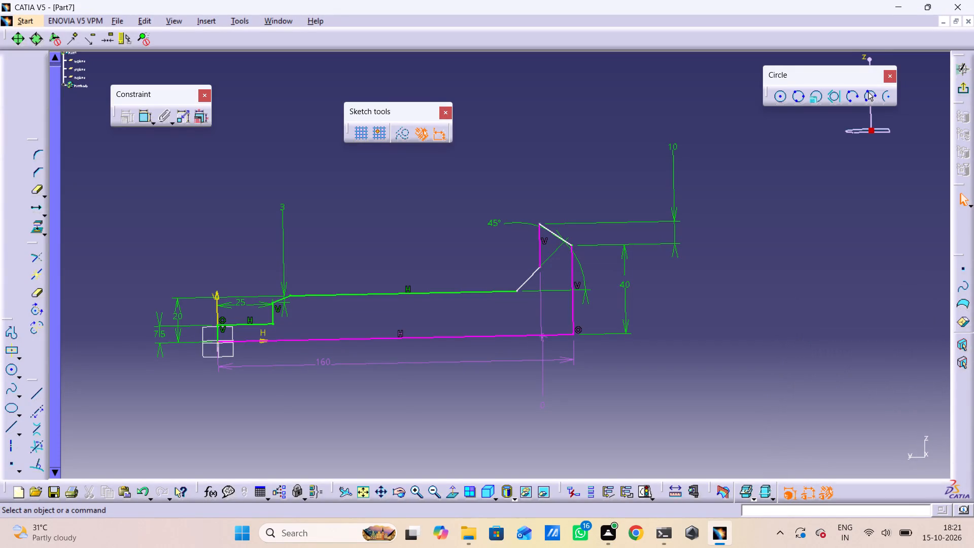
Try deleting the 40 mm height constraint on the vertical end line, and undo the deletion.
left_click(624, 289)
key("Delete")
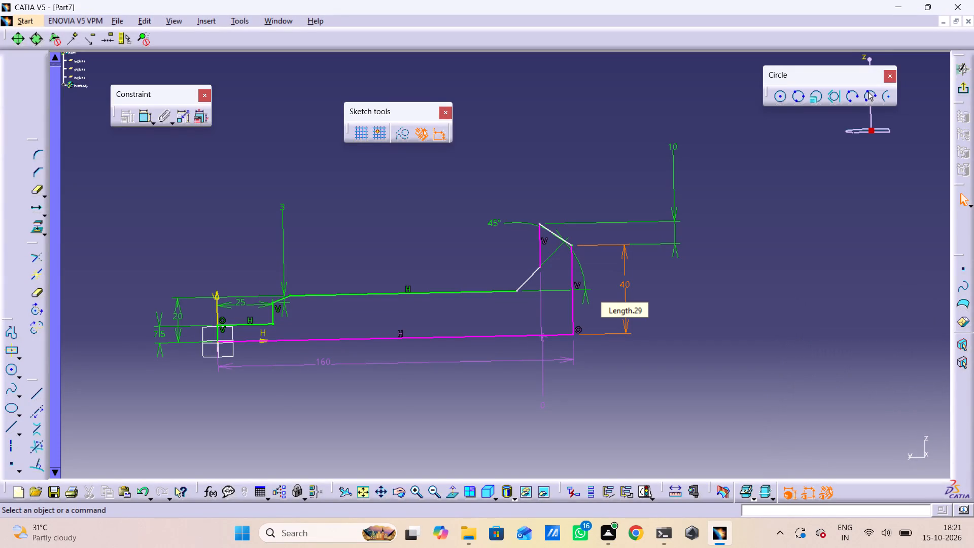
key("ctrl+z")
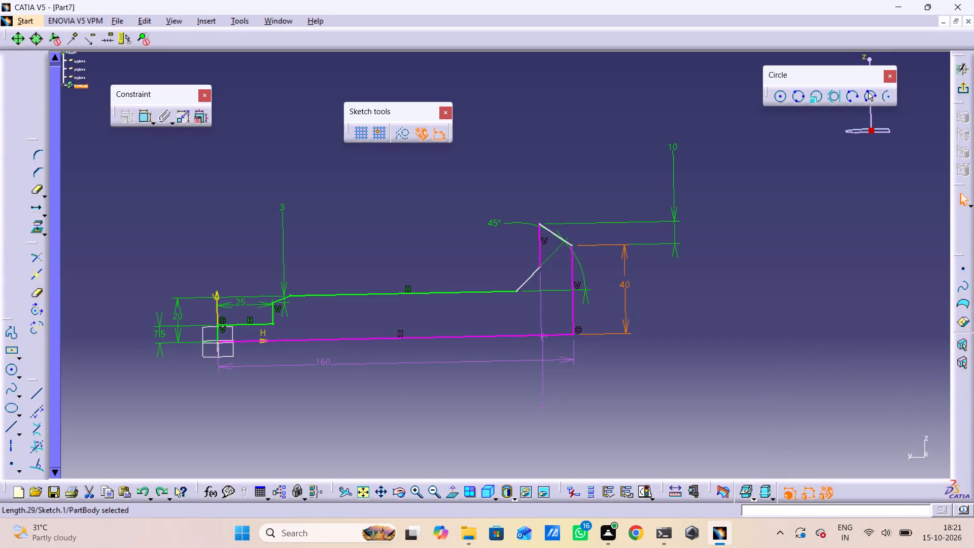
Undo the Distance constraint between the bottom line and the flange's short vertical line, and delete the vertical end line's 40 mm height constraint.
key("ctrl+z")
left_click(624, 303)
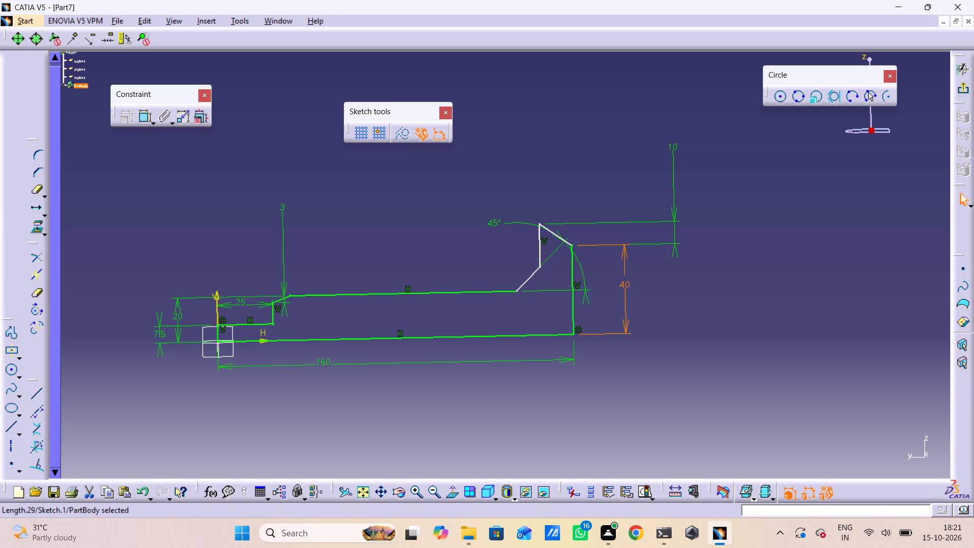
key("Delete")
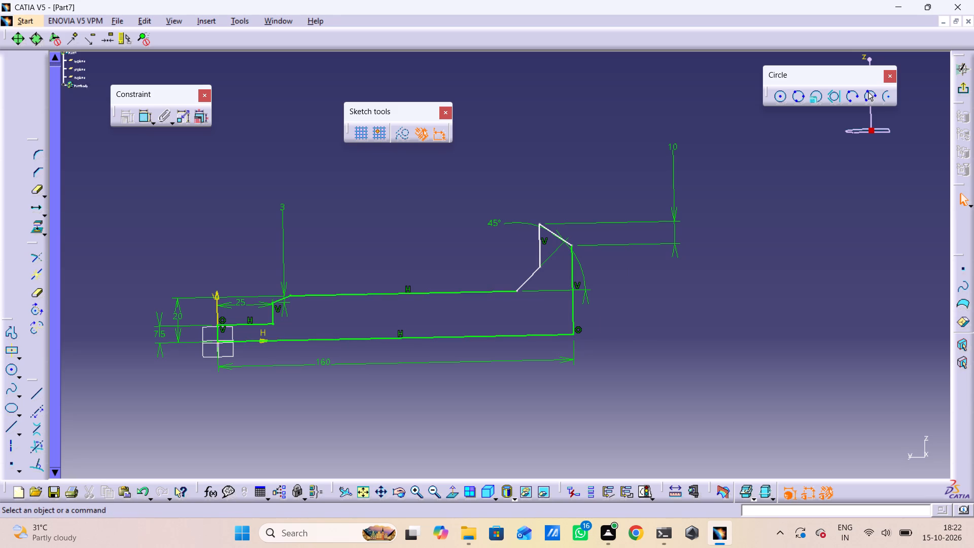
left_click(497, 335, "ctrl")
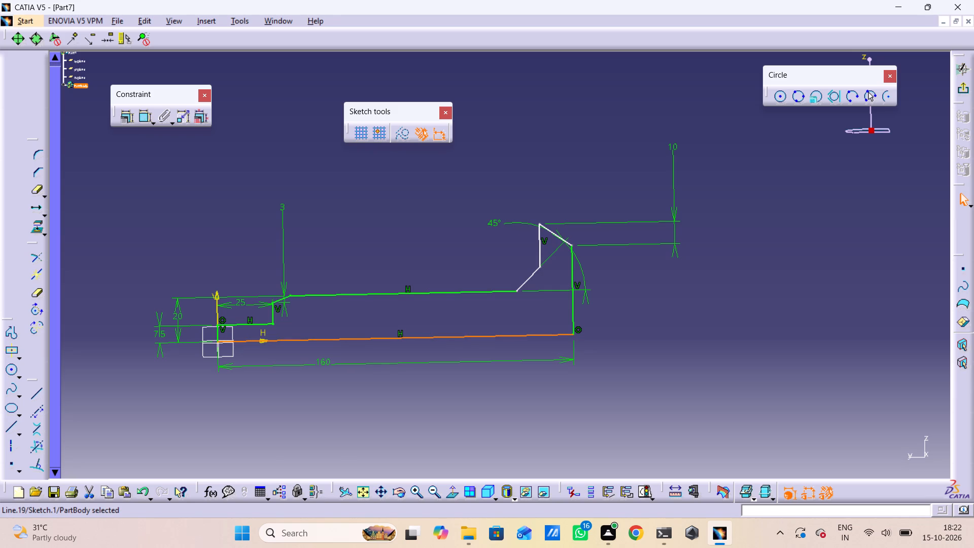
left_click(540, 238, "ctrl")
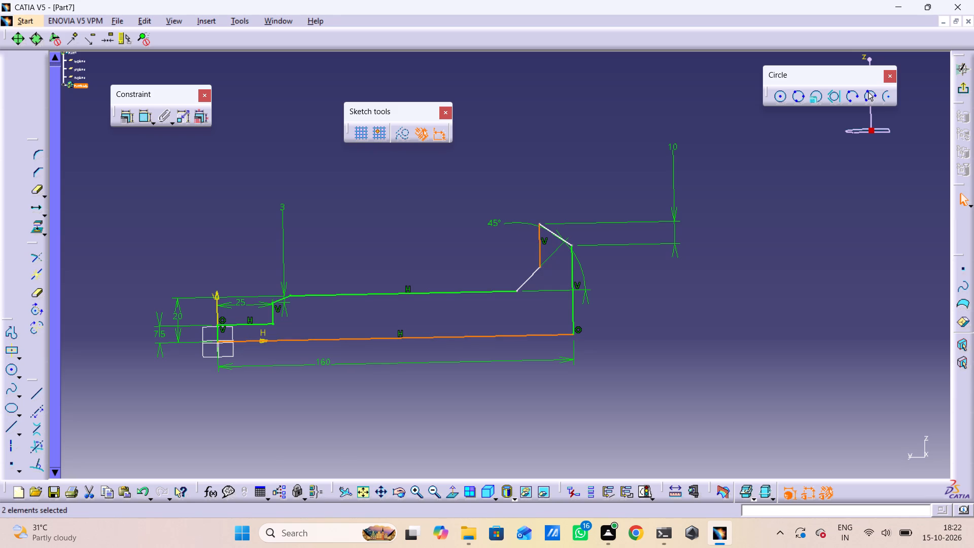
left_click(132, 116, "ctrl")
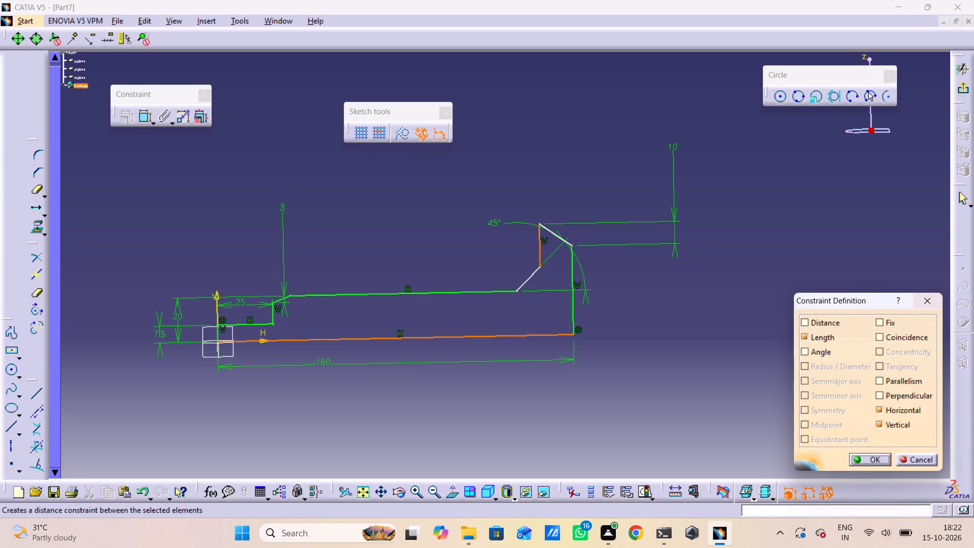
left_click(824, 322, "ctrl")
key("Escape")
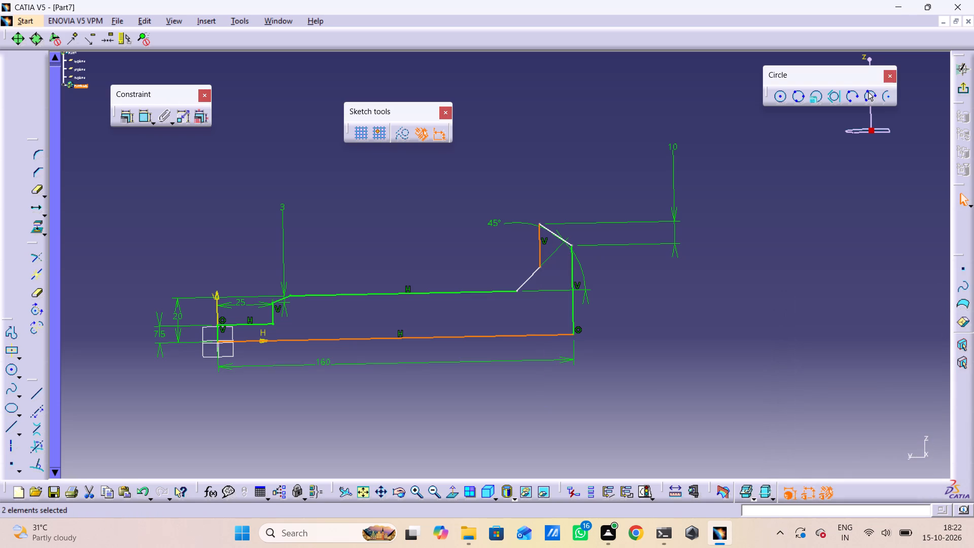
Delete the 160 mm overall length constraint below the bottom line.
left_click(534, 358)
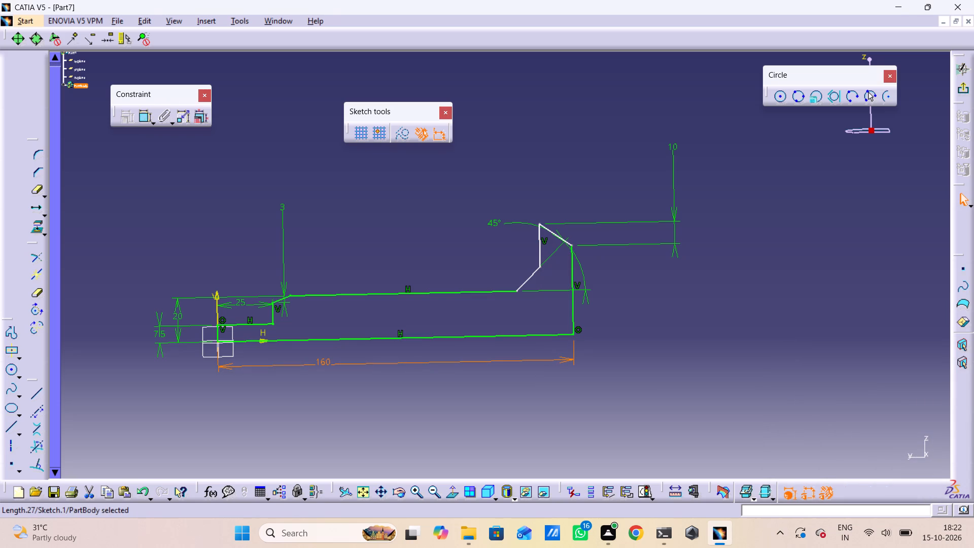
key("Delete")
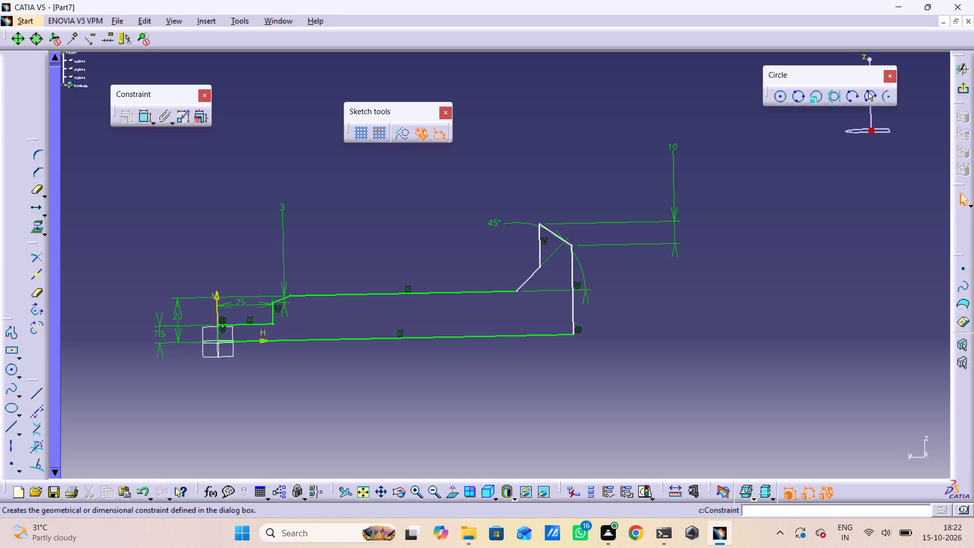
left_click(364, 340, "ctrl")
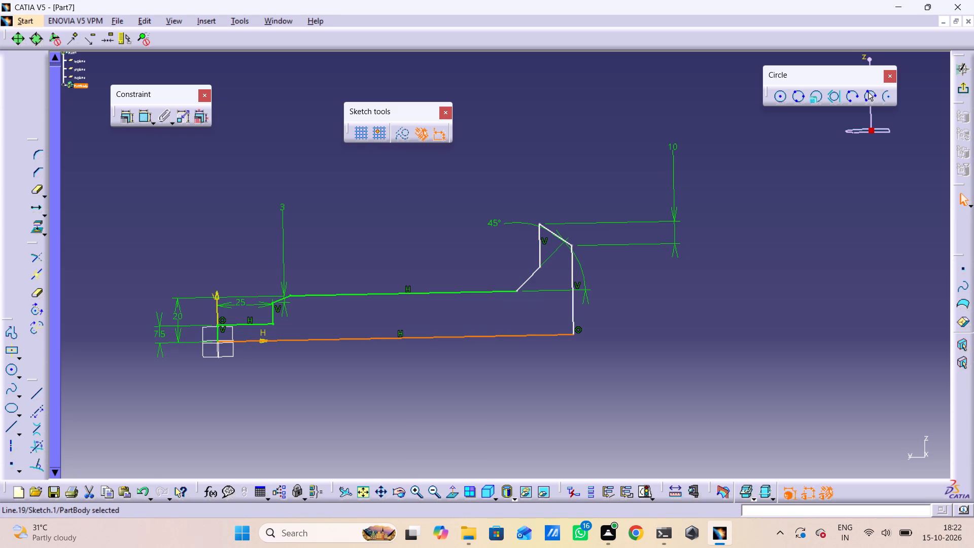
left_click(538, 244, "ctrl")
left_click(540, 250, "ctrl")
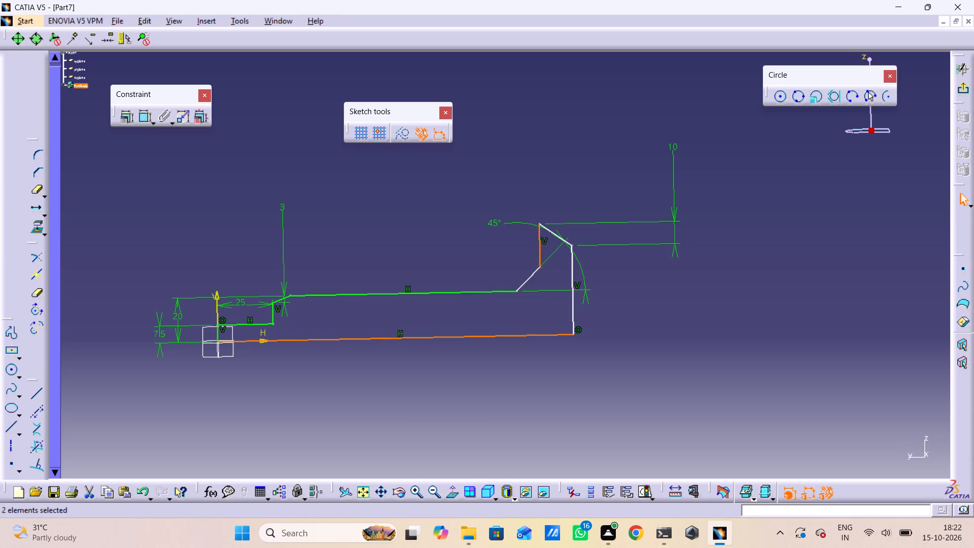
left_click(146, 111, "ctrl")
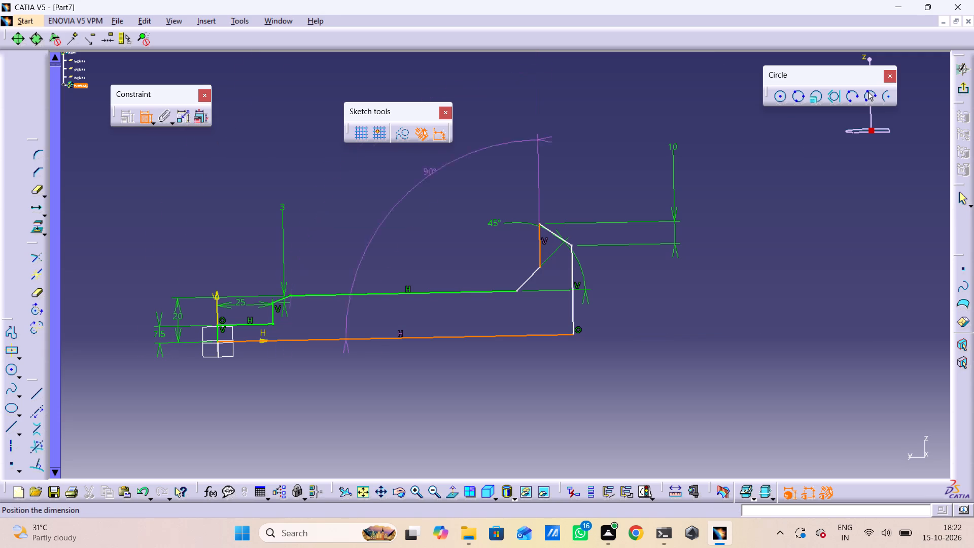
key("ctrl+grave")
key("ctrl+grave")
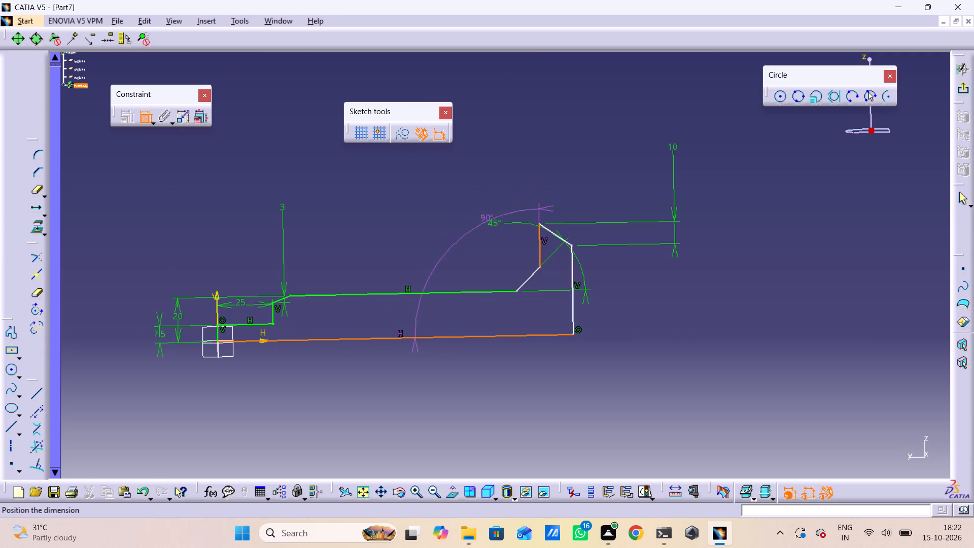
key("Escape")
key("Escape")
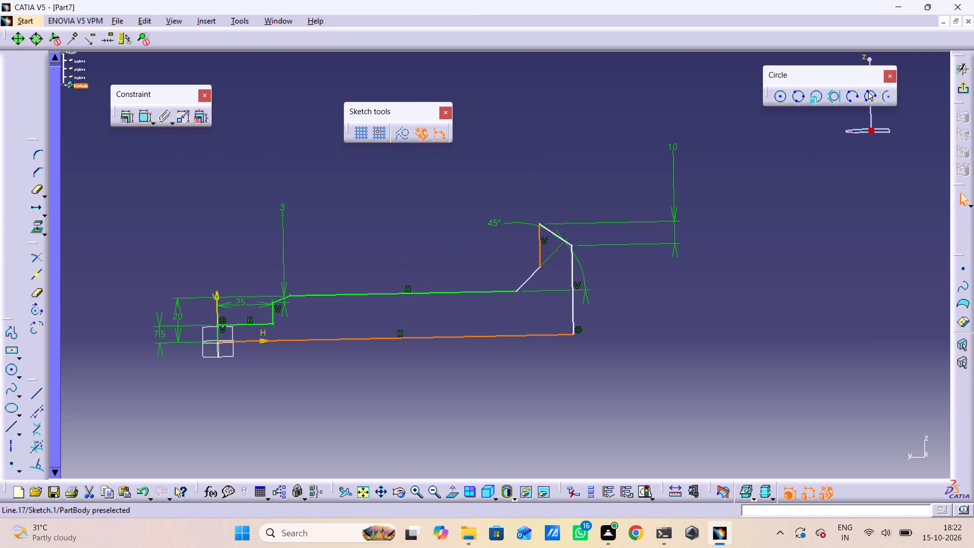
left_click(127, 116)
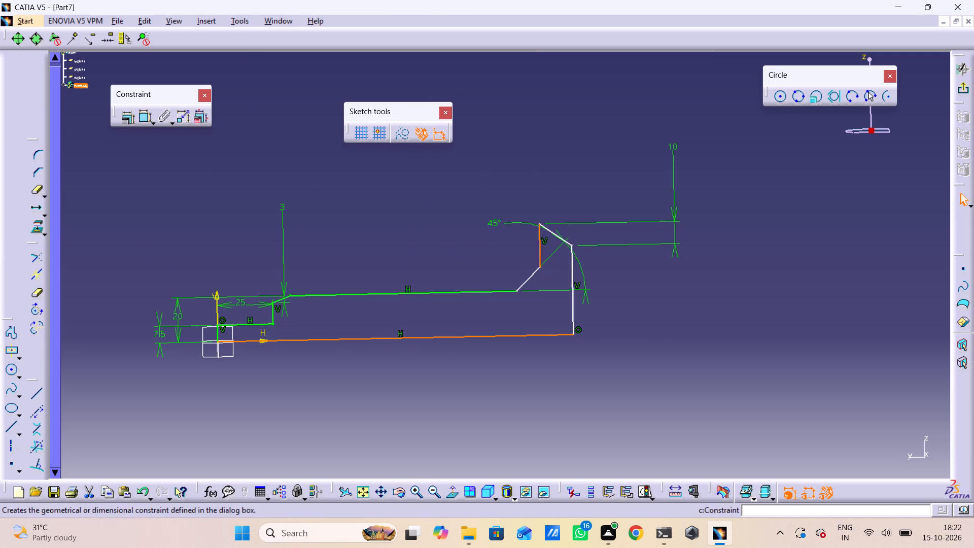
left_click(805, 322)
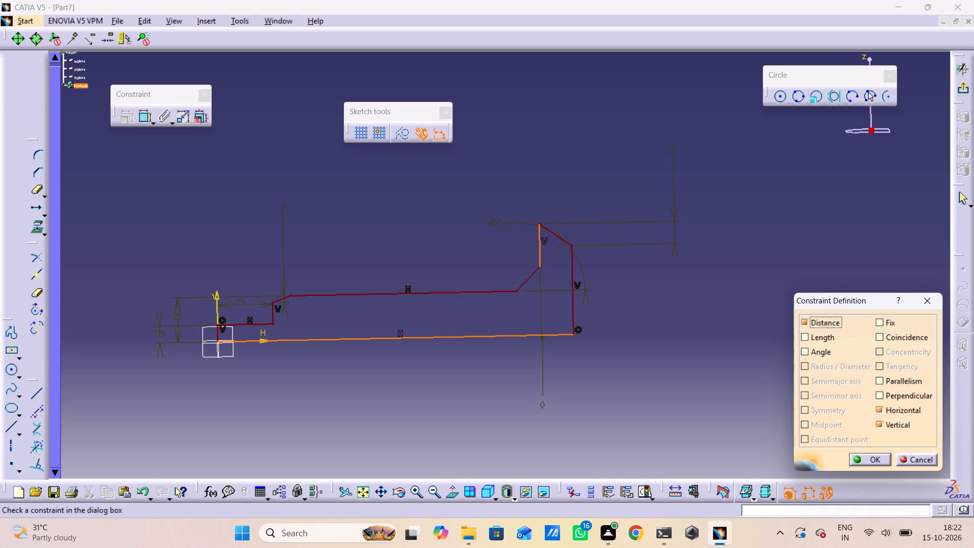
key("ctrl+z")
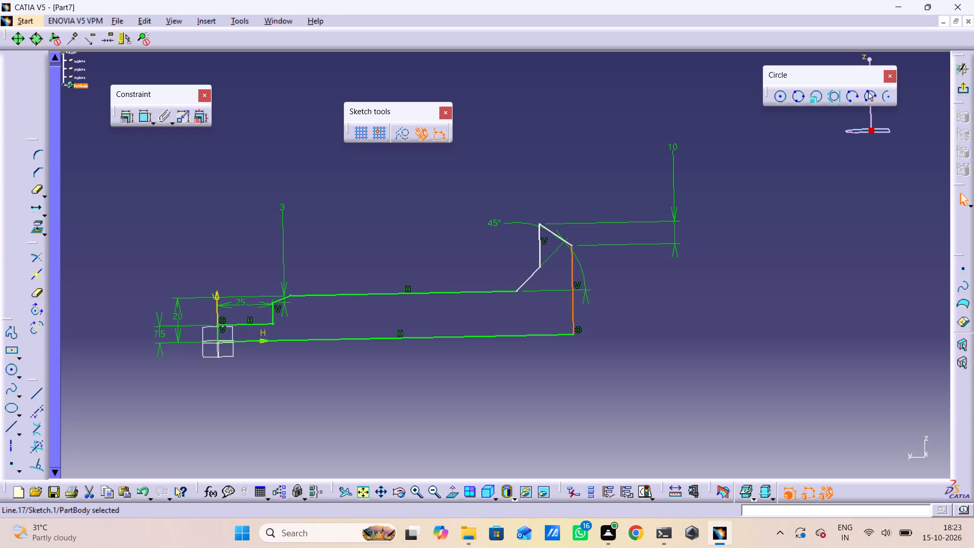
Add a Distance constraint between the vertical end line and the flange's short vertical line through the constraint definition.
left_click(541, 250, "ctrl")
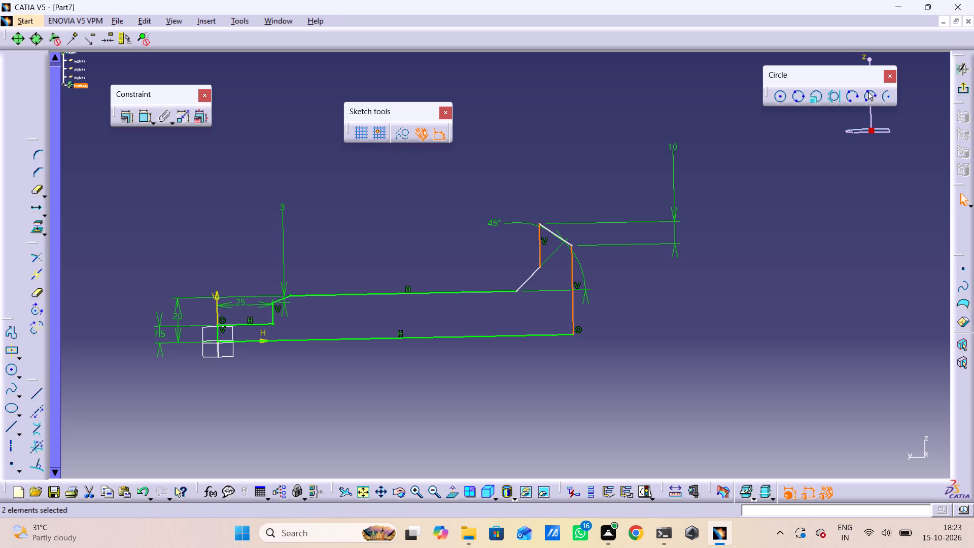
left_click(125, 114, "ctrl")
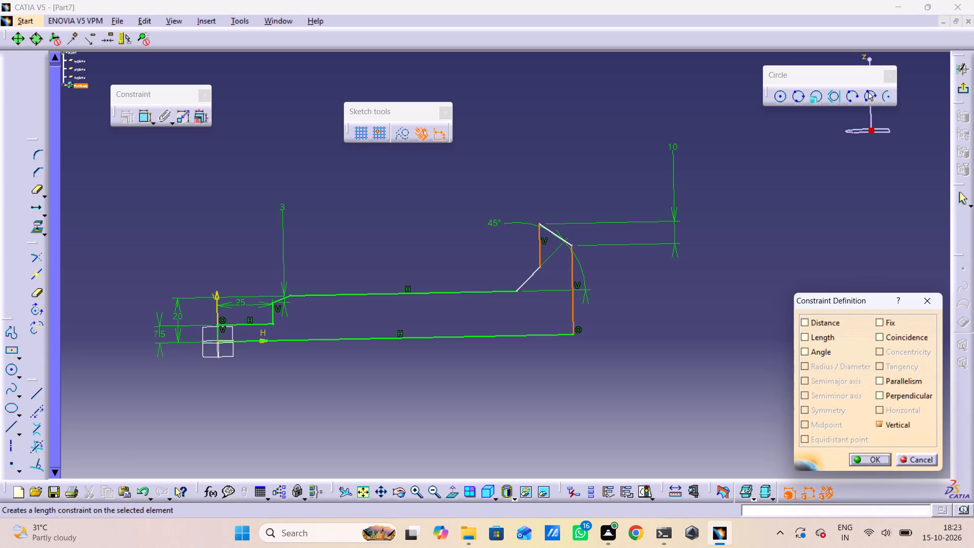
left_click(807, 318, "ctrl")
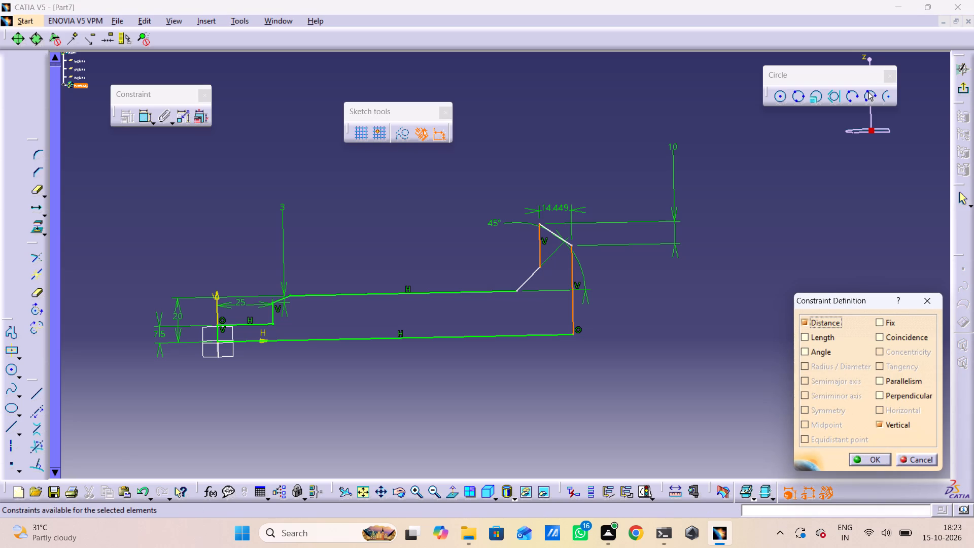
left_click(859, 459, "ctrl")
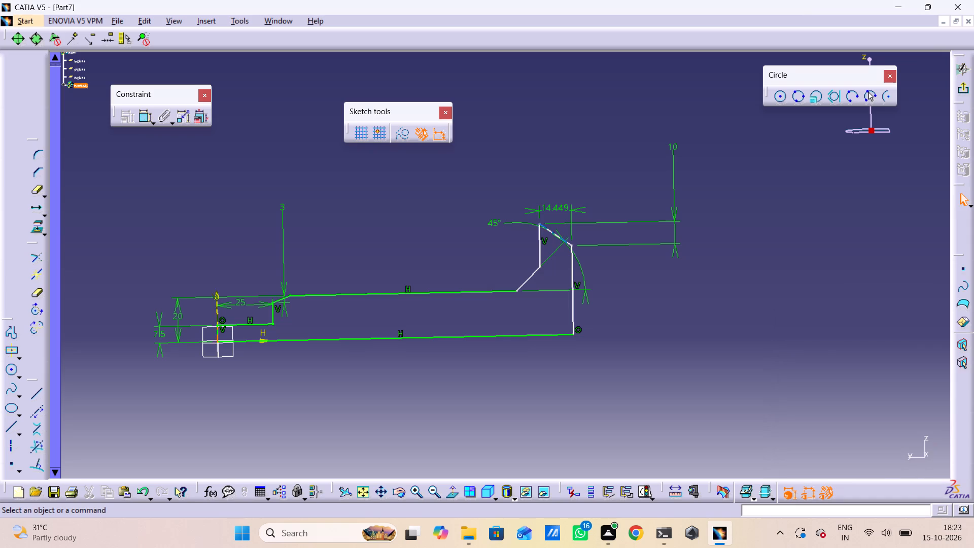
Move the new flange width dimension well above the profile and set it to 10 mm.
left_click_drag(573, 208, 579, 188, "ctrl")
right_click(563, 190)
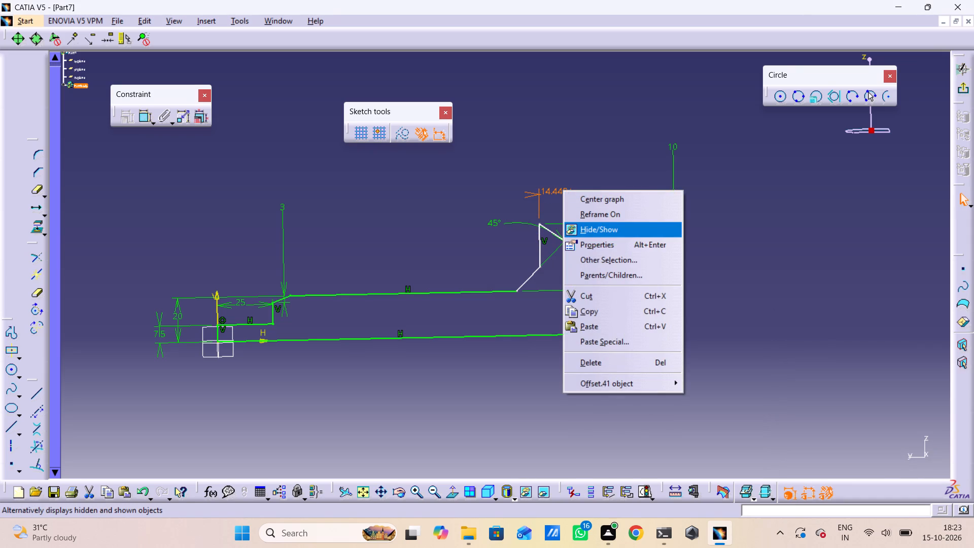
left_click(543, 189)
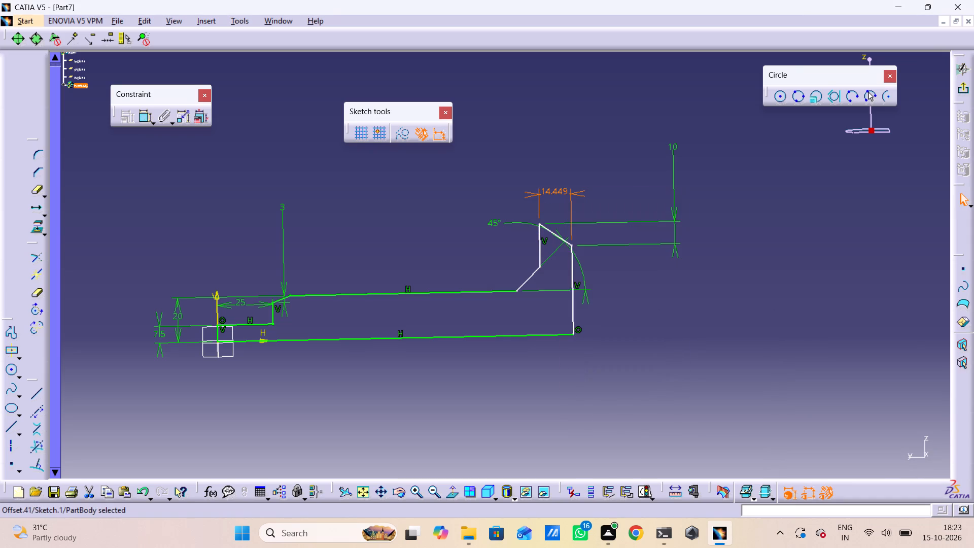
left_click_drag(573, 190, 581, 168, "ctrl")
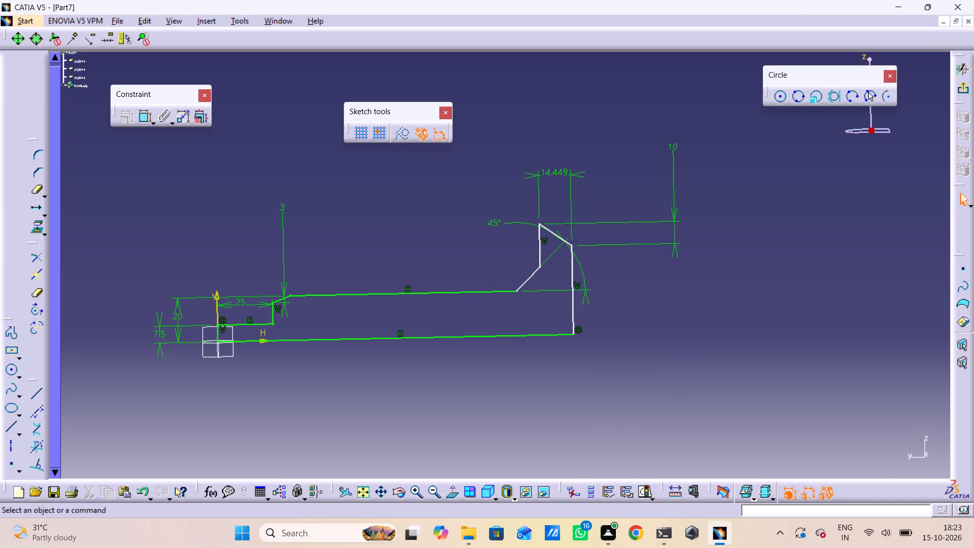
left_click_drag(581, 168, 584, 154, "ctrl")
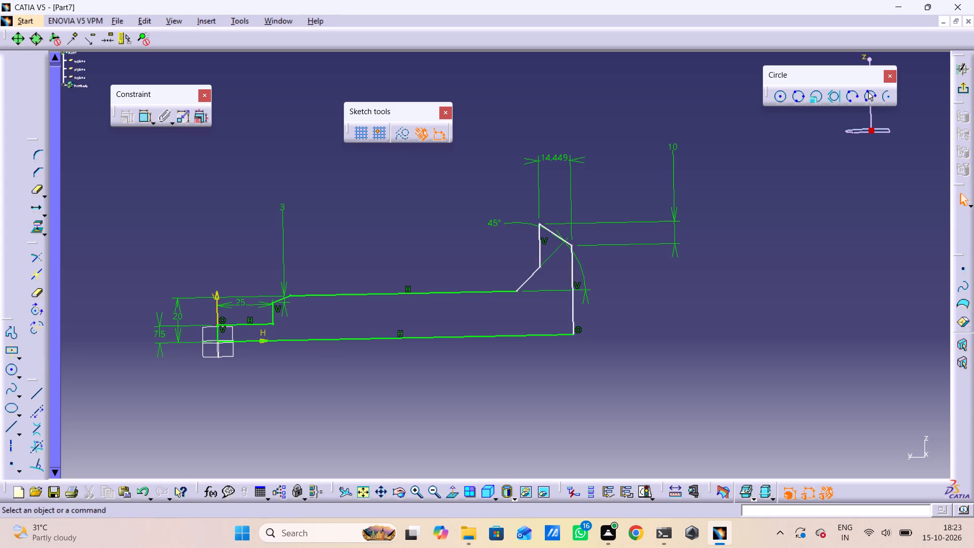
right_click(563, 156, "ctrl")
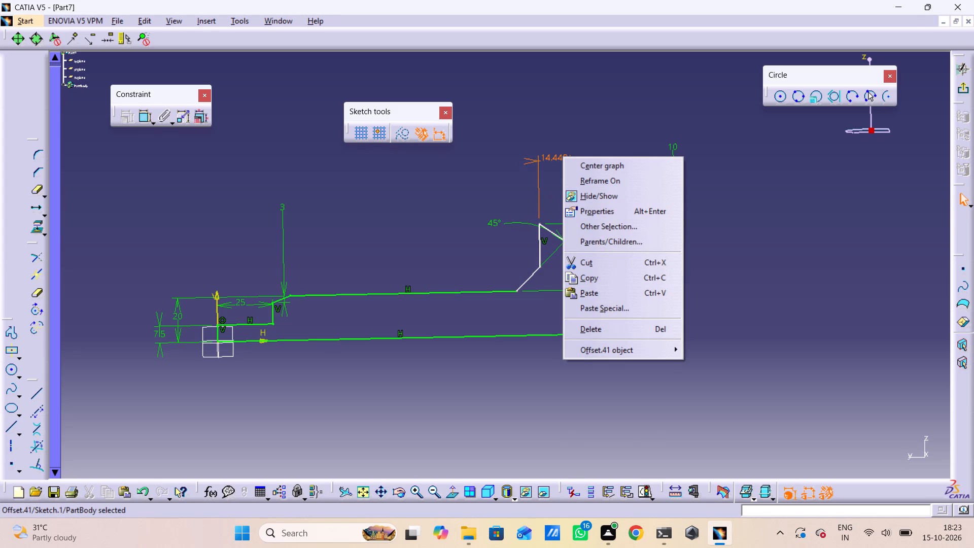
left_click(563, 156, "ctrl")
left_click(552, 152)
double_click(548, 158)
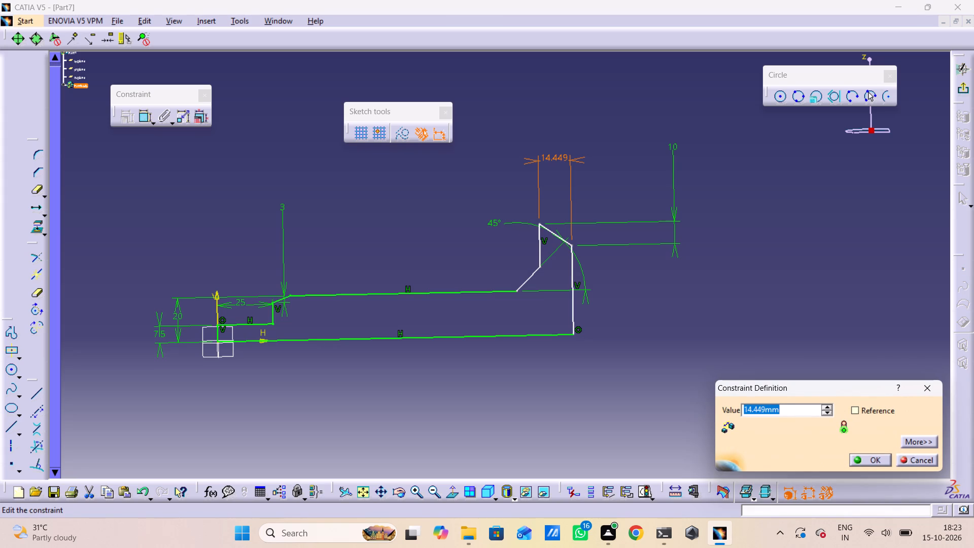
key("BackSpace")
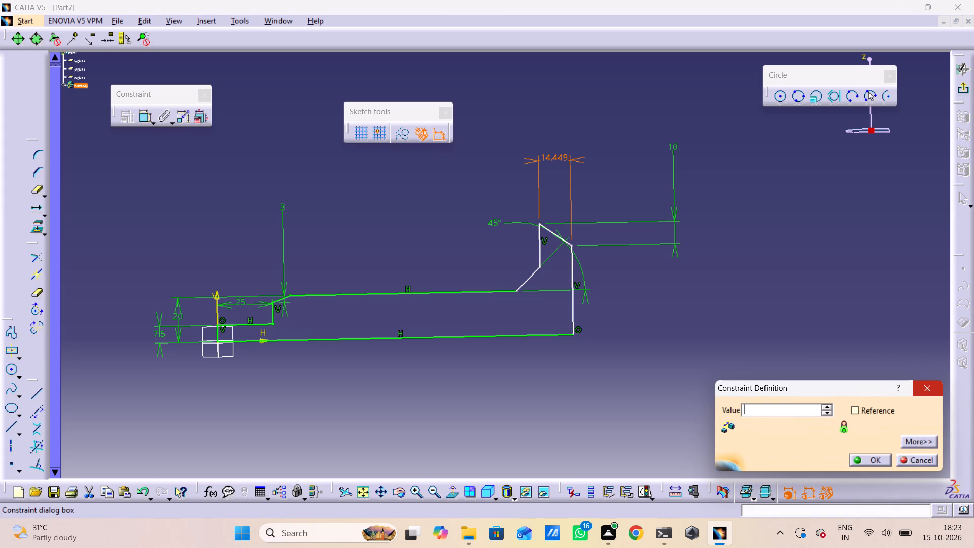
type("10")
key("Return")
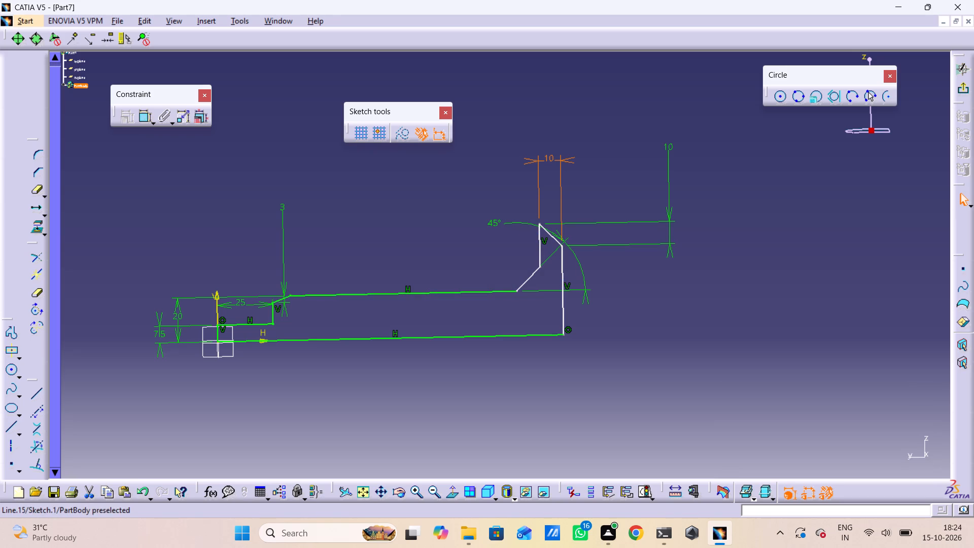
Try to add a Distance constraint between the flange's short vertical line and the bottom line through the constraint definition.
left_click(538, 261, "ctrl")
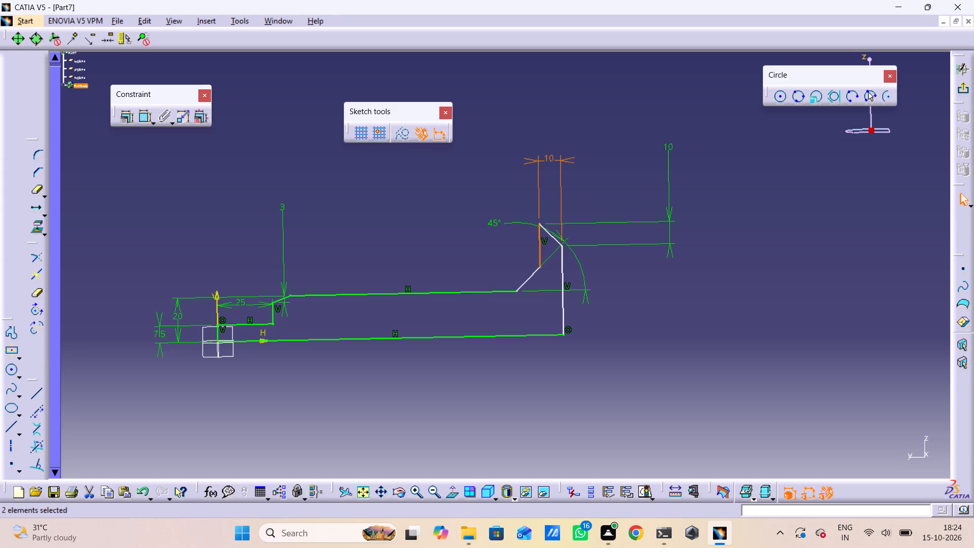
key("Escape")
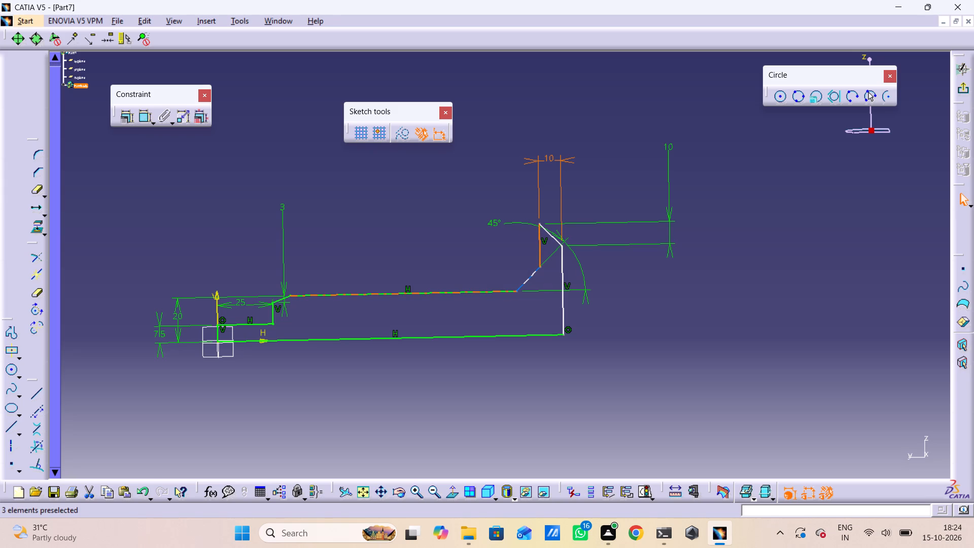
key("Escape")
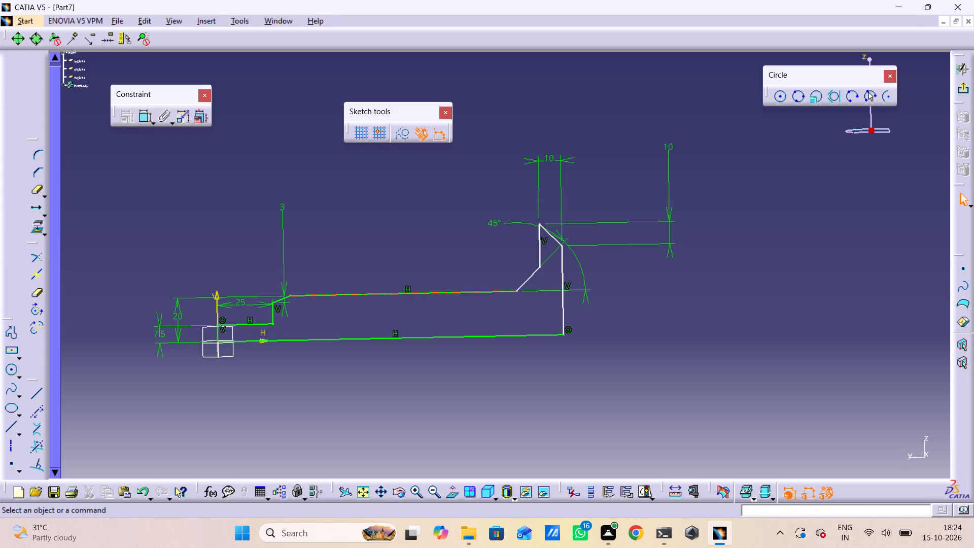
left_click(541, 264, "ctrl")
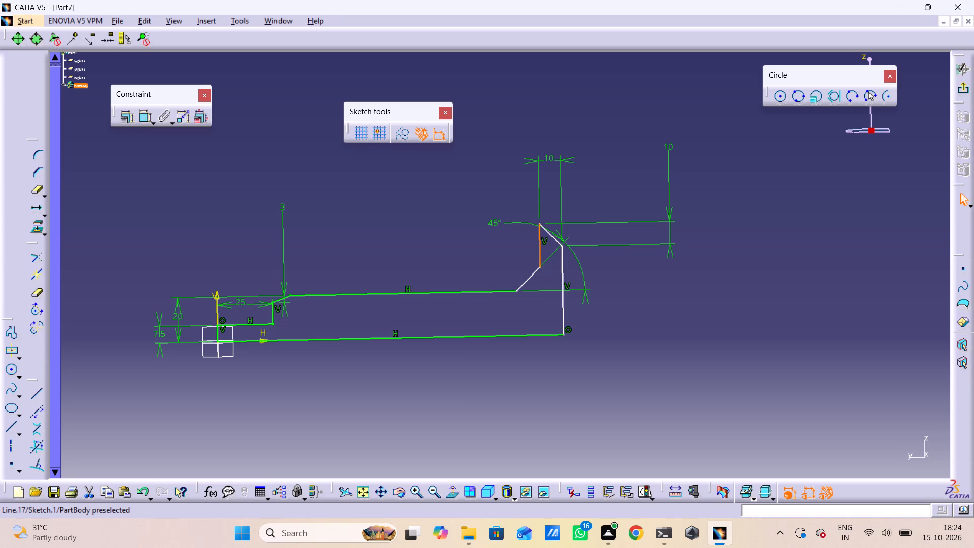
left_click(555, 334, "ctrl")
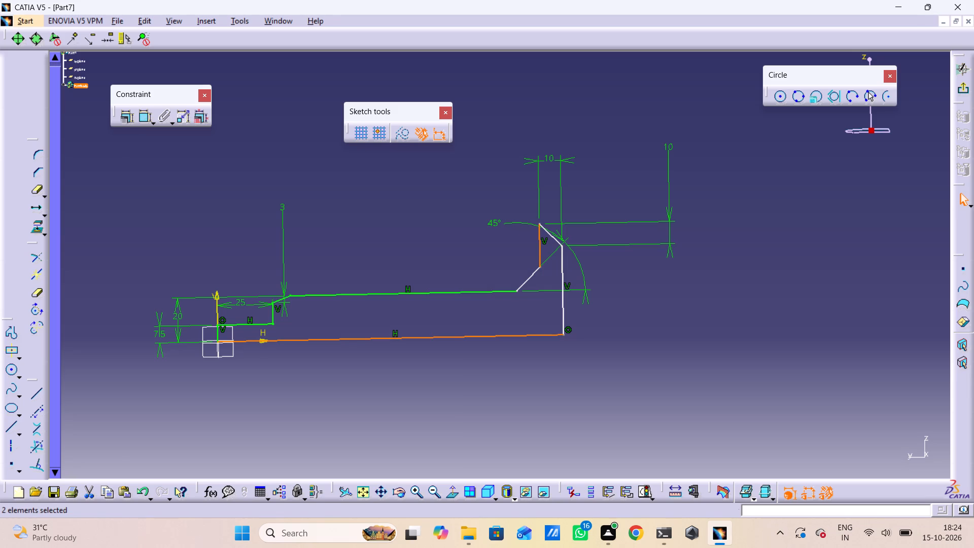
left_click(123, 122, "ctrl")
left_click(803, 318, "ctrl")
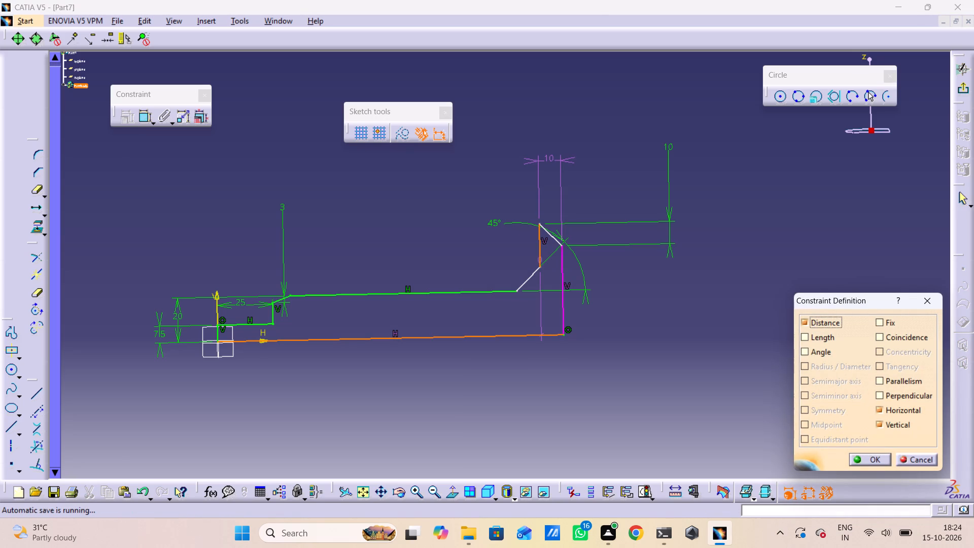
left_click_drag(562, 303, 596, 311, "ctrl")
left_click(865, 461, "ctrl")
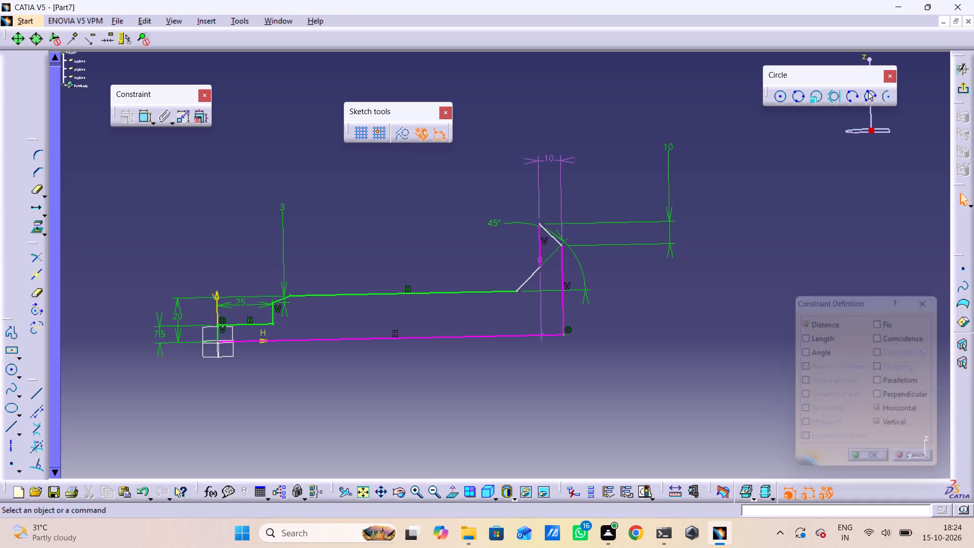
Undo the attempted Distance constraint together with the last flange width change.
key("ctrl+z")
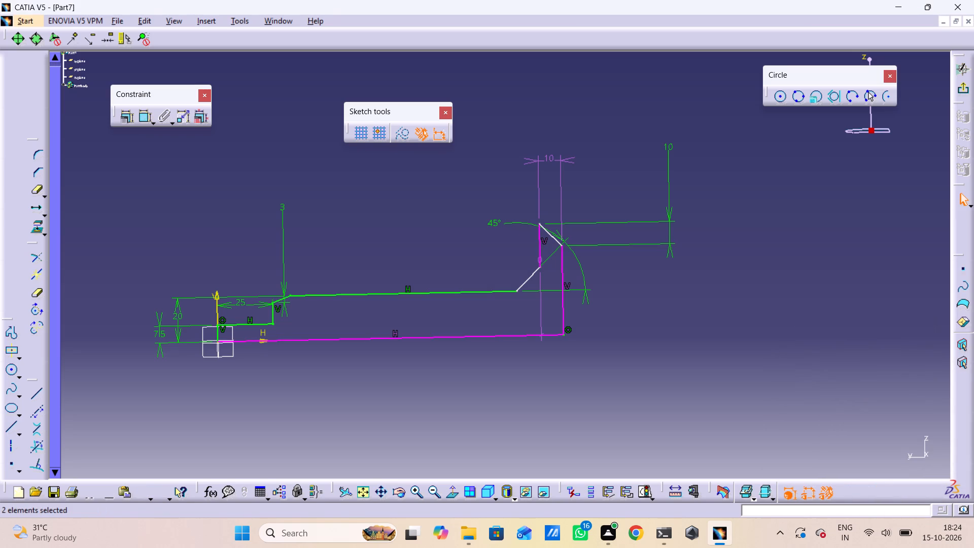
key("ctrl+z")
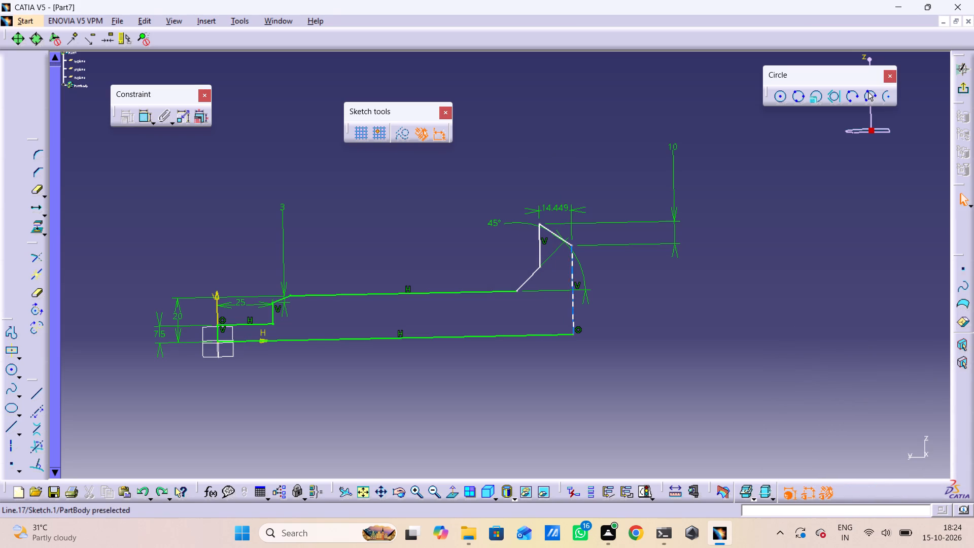
Move the flange width dimension well above the profile and set it to 10 mm.
left_click_drag(556, 204, 566, 175)
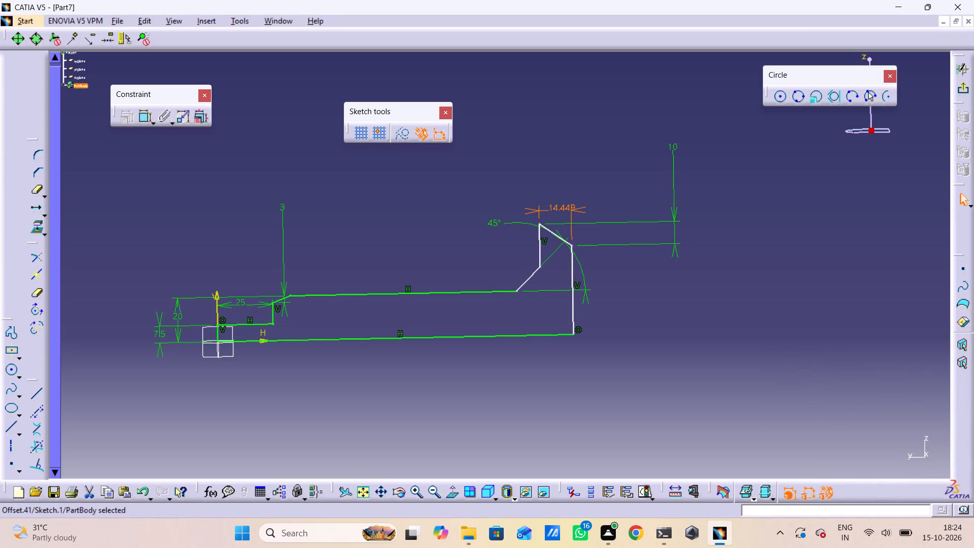
left_click_drag(578, 214, 567, 154)
double_click(559, 146)
type("10")
key("Return")
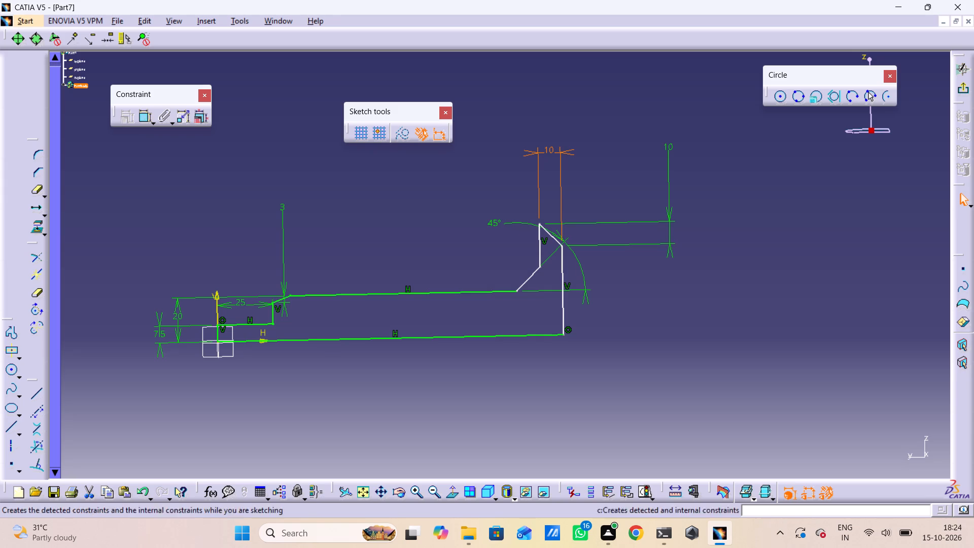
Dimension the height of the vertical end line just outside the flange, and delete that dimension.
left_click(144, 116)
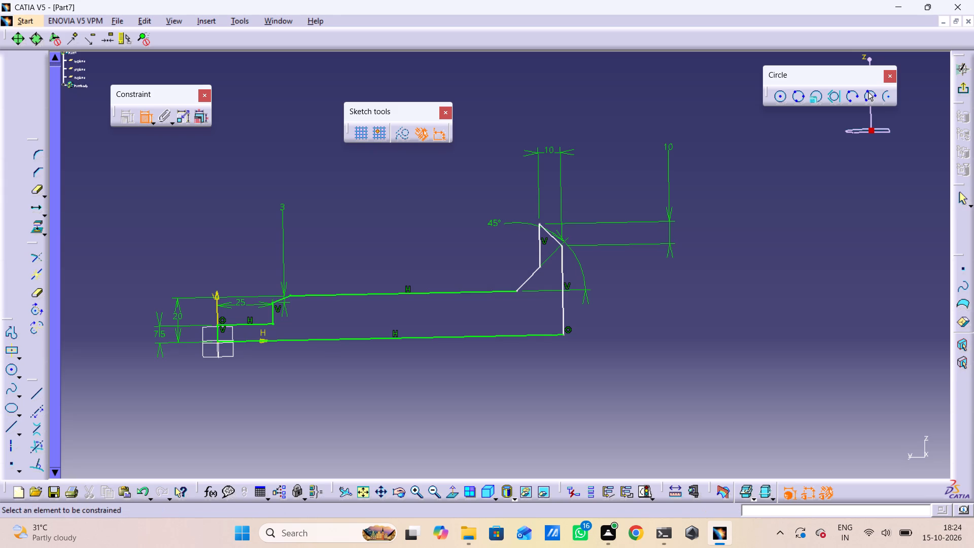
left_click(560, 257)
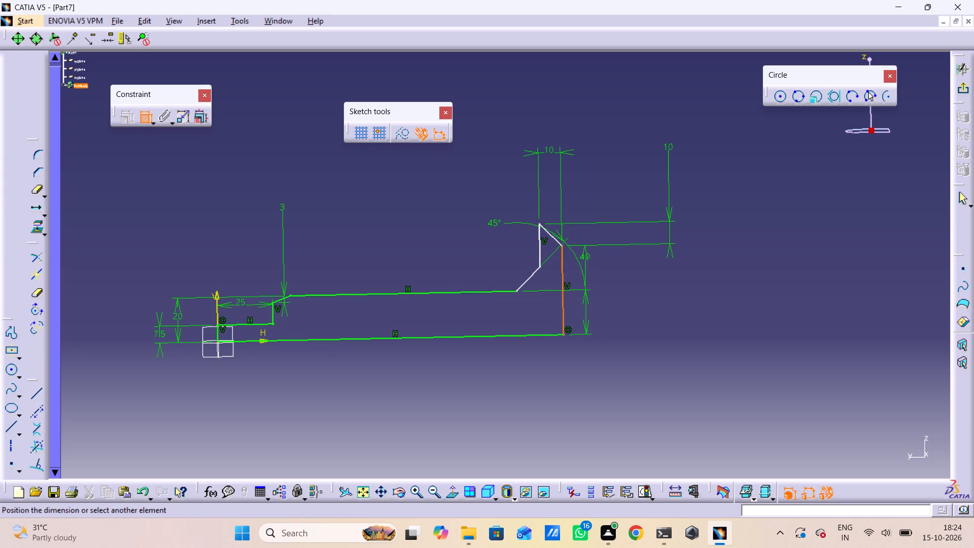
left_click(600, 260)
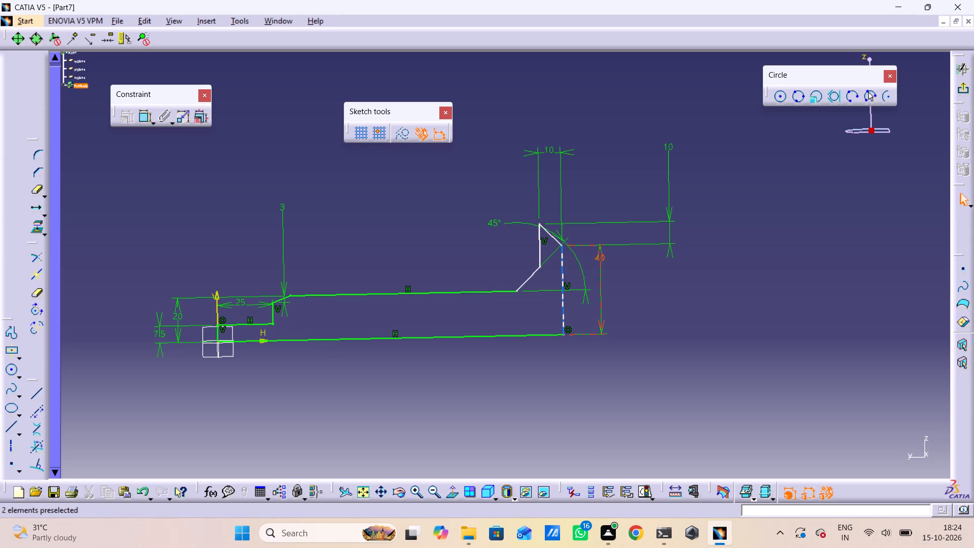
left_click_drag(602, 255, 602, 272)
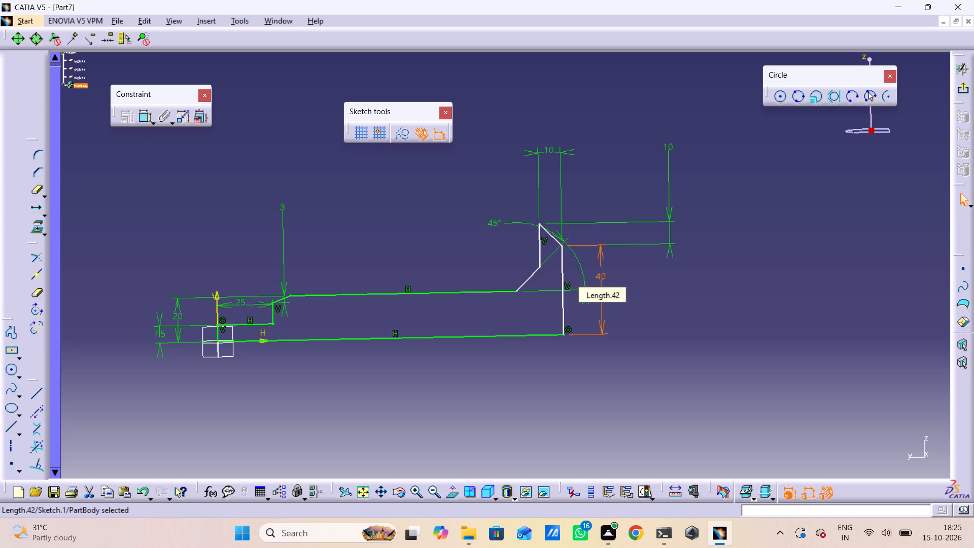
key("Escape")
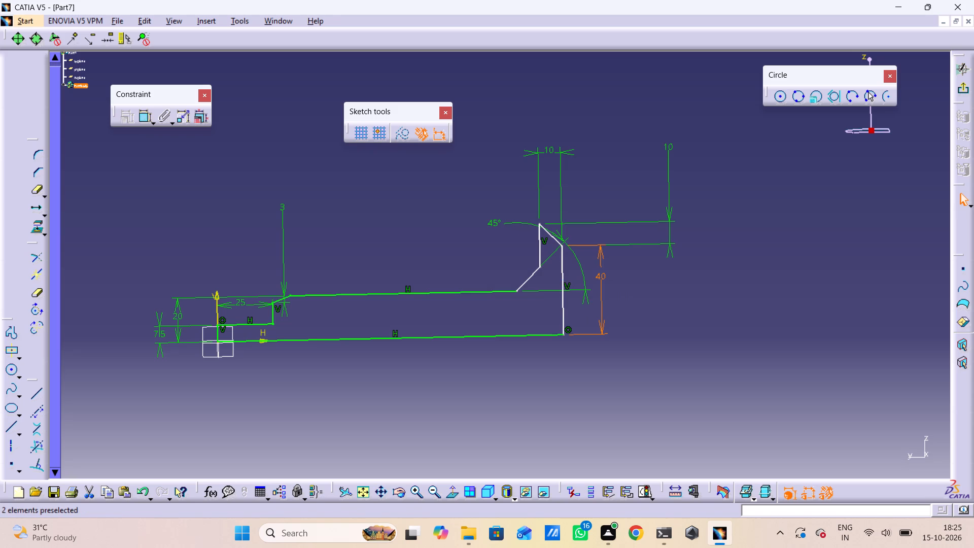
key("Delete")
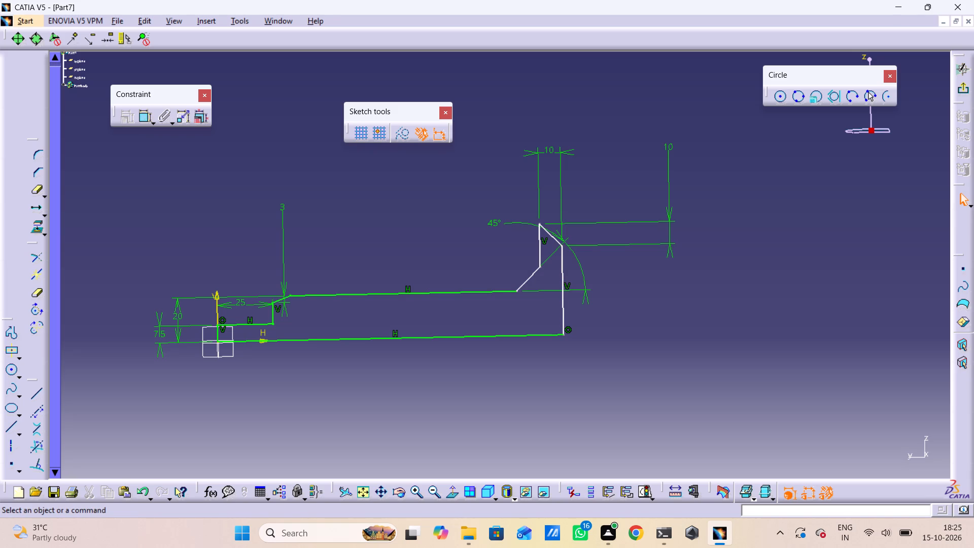
Dimension the flange's lower sloped line in the horizontal measure direction above the profile and set it to 10 mm.
left_click(142, 115)
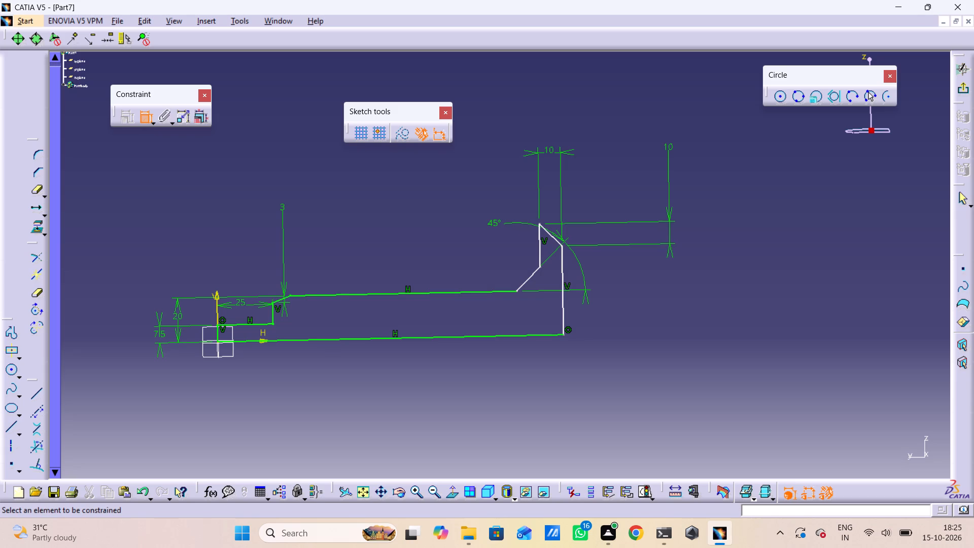
left_click(530, 276)
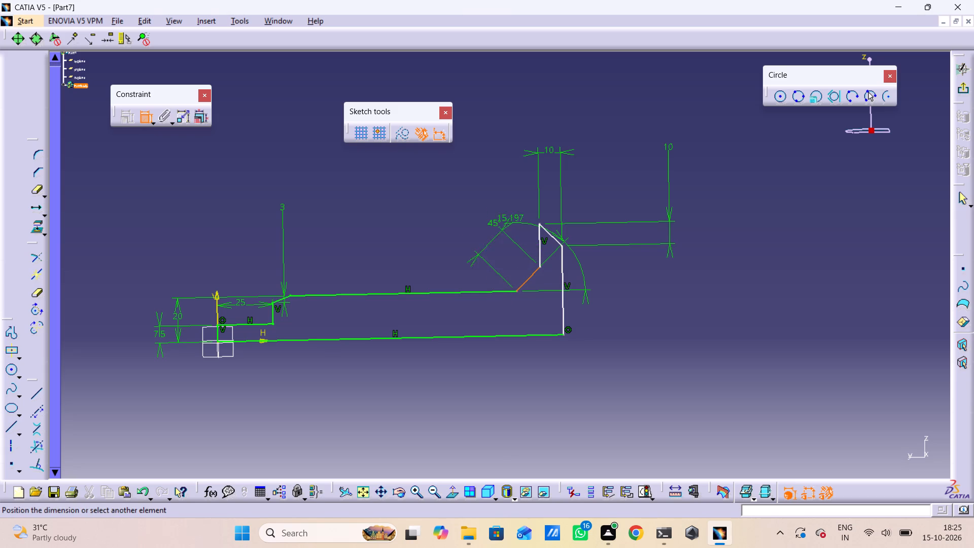
right_click(493, 185)
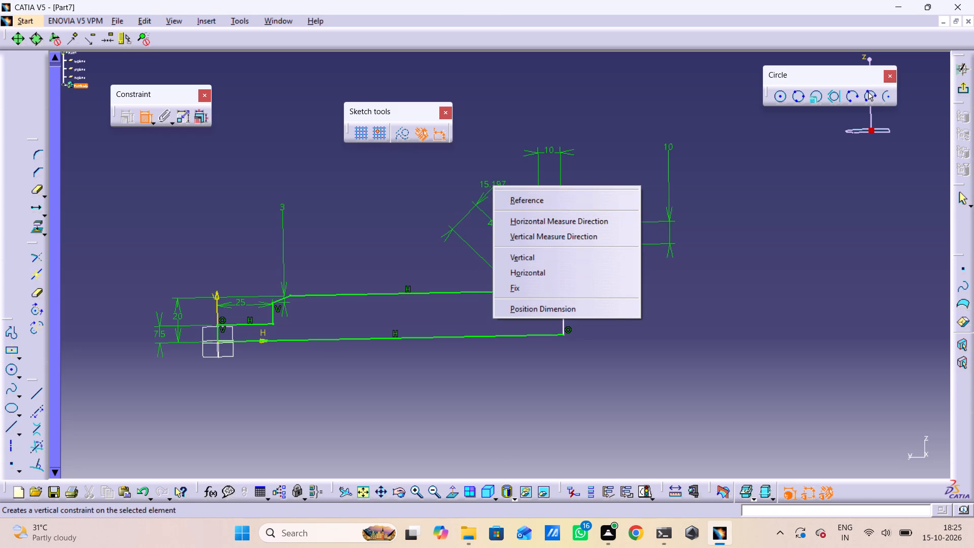
left_click(529, 223)
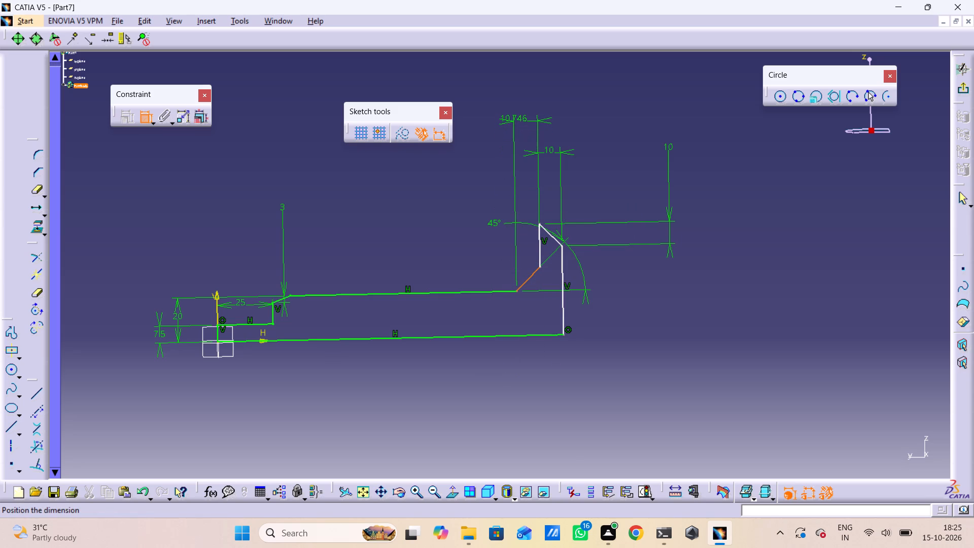
left_click(513, 121)
double_click(517, 118)
type("10")
key("Return")
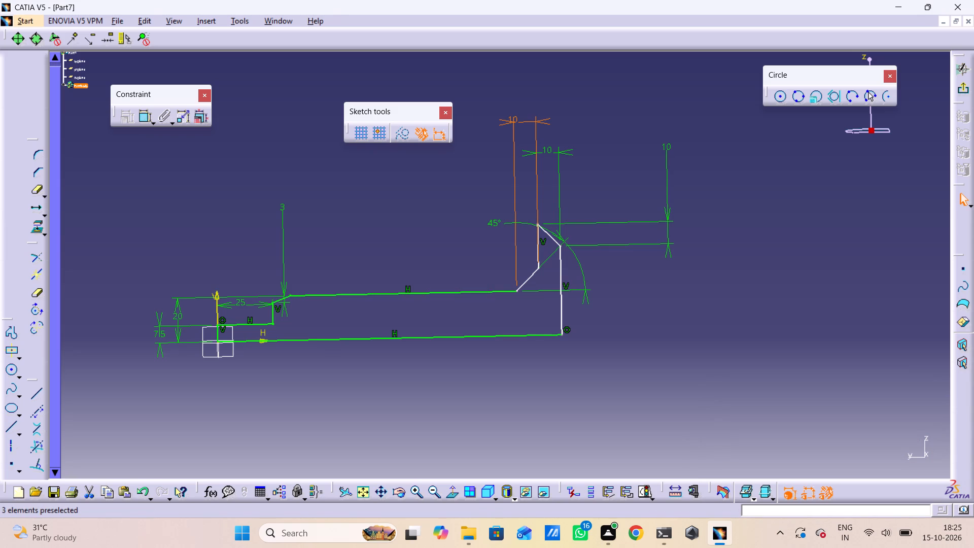
Delete the lower sloped line's horizontal dimension above the flange.
left_click(528, 119)
right_click(528, 119)
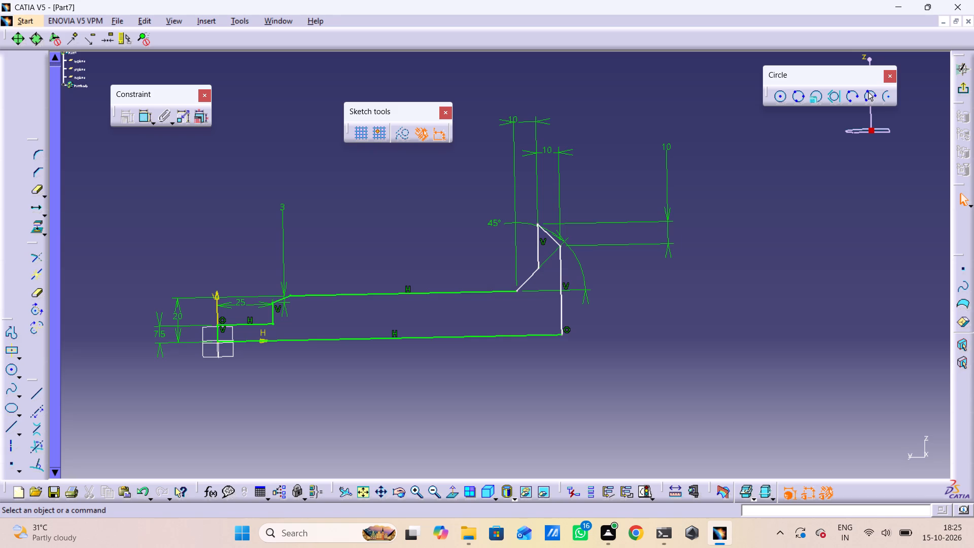
left_click(532, 125)
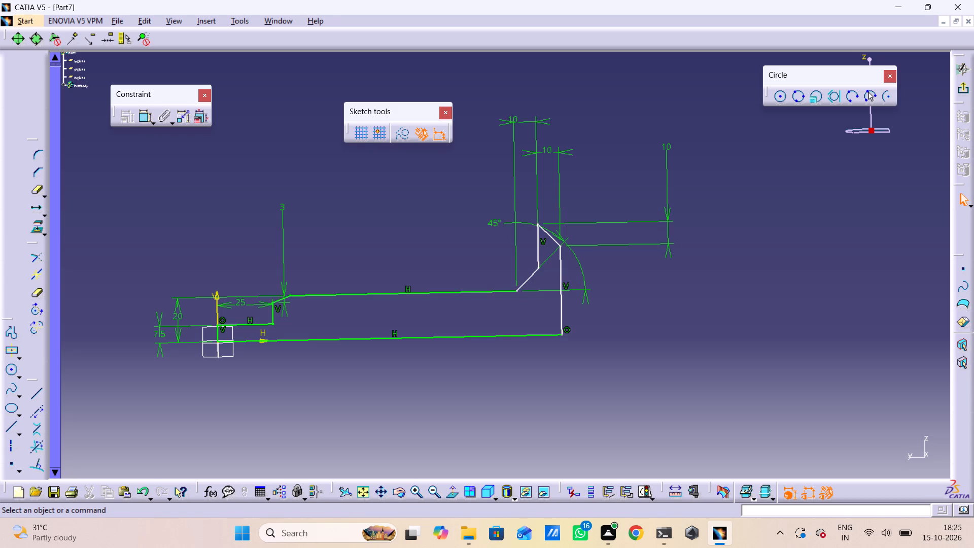
left_click(528, 115)
left_click(528, 122)
key("Delete")
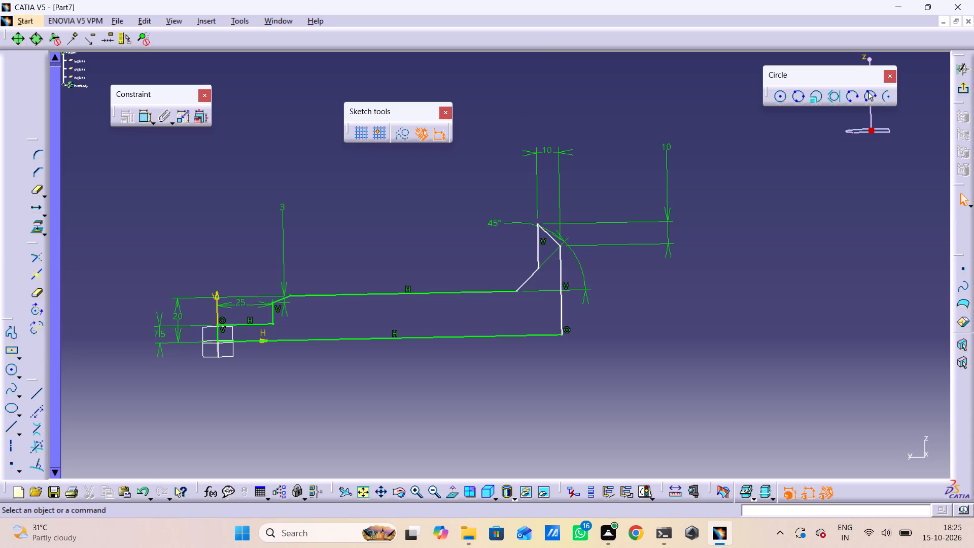
Dimension the flange's lower sloped line in the vertical measure direction, placing the dimension beyond the vertical end line.
left_click(147, 110)
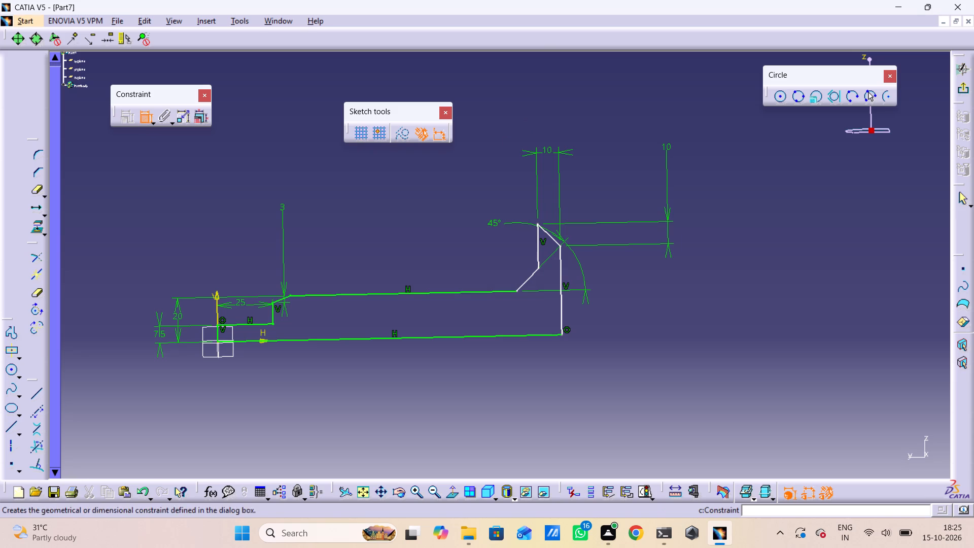
left_click(525, 284)
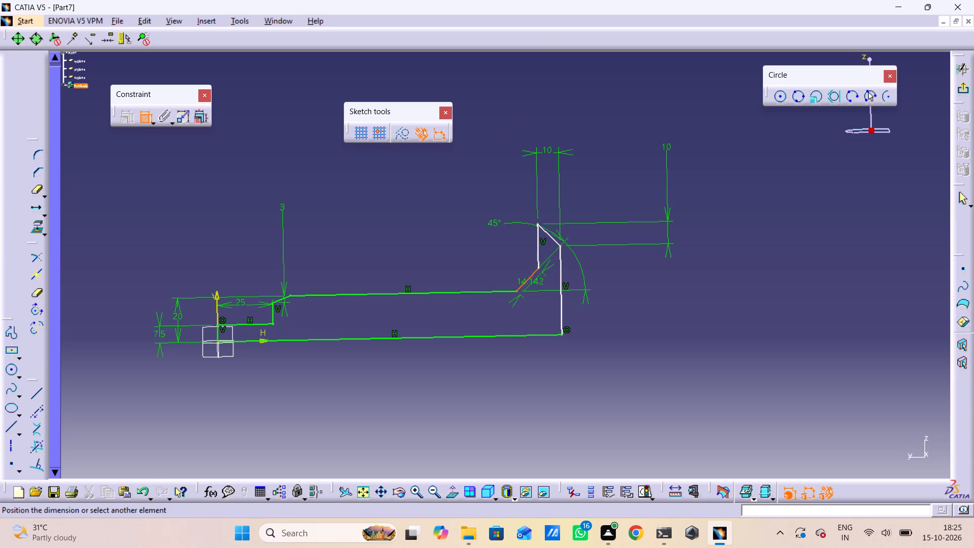
right_click(634, 274)
left_click(649, 324)
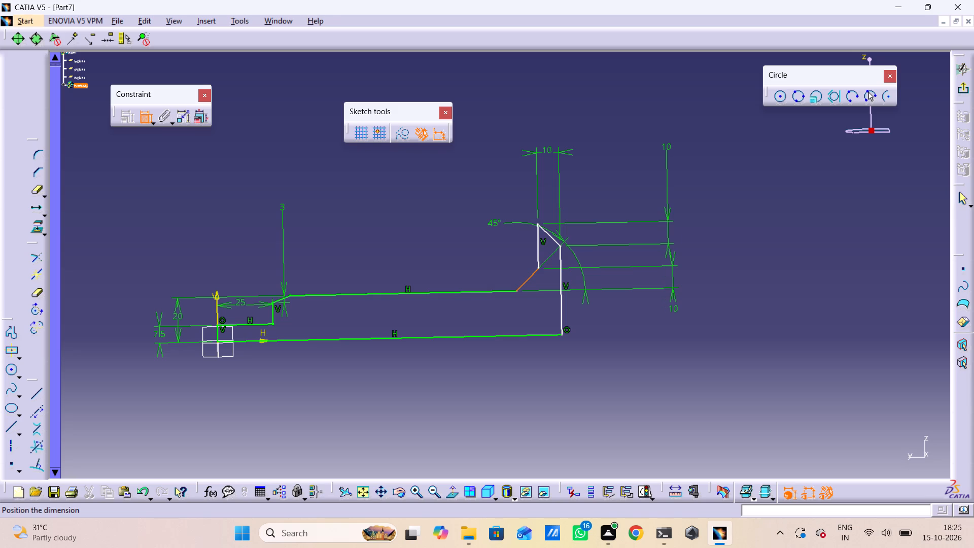
left_click(672, 332)
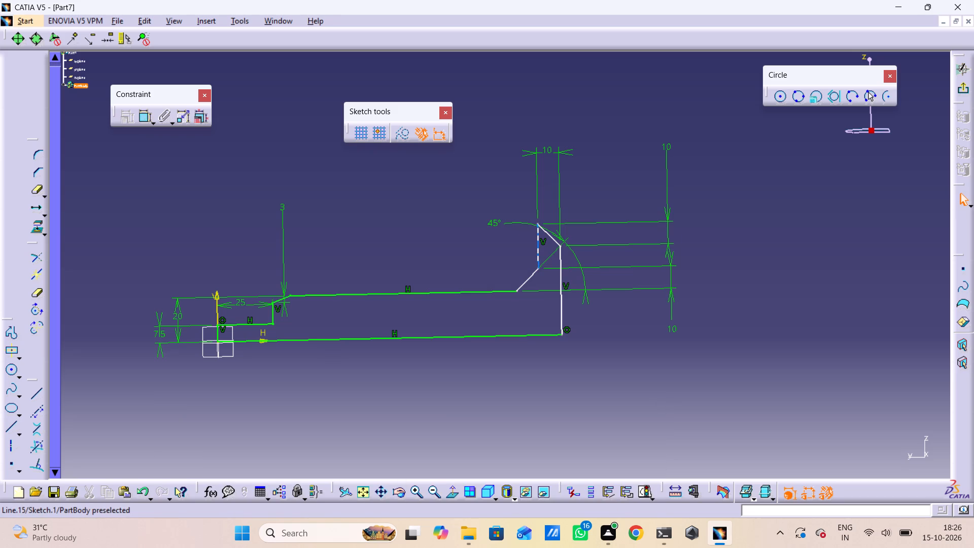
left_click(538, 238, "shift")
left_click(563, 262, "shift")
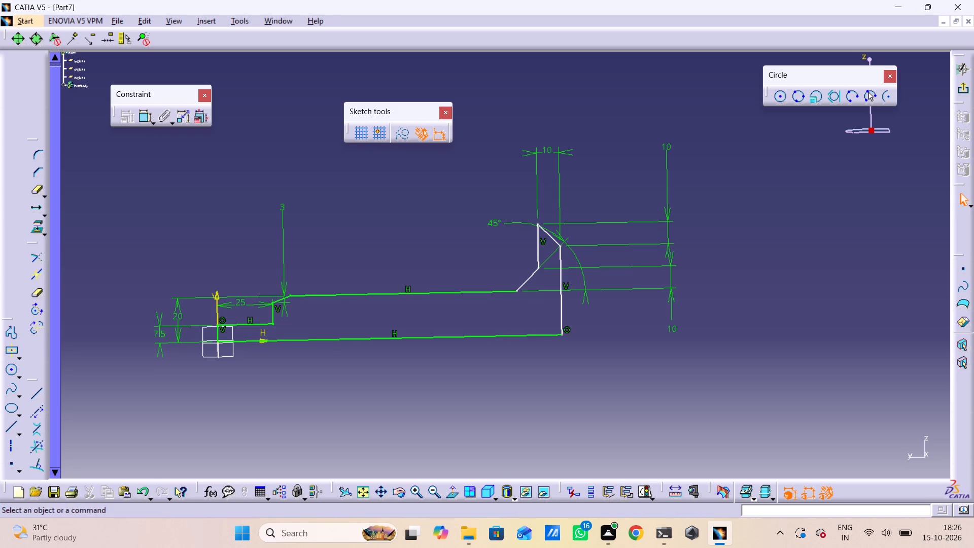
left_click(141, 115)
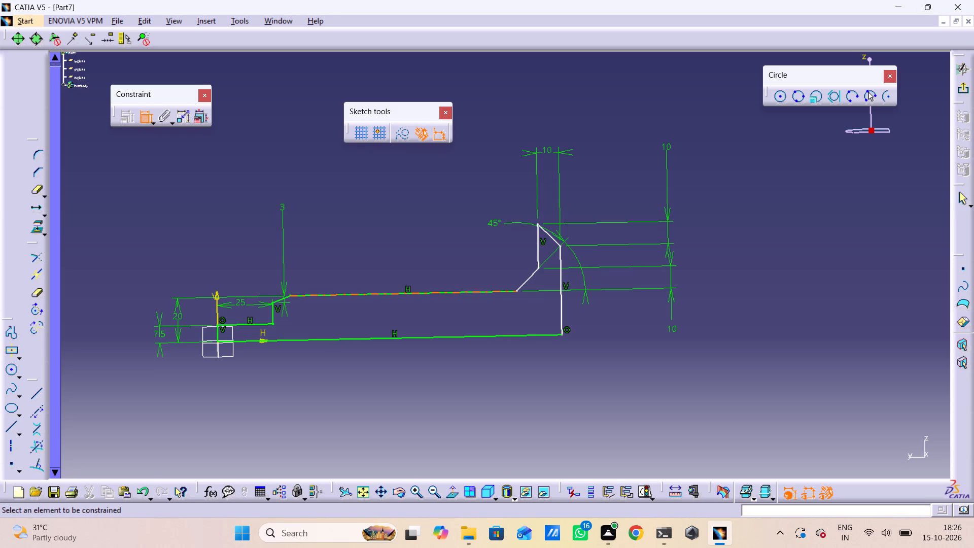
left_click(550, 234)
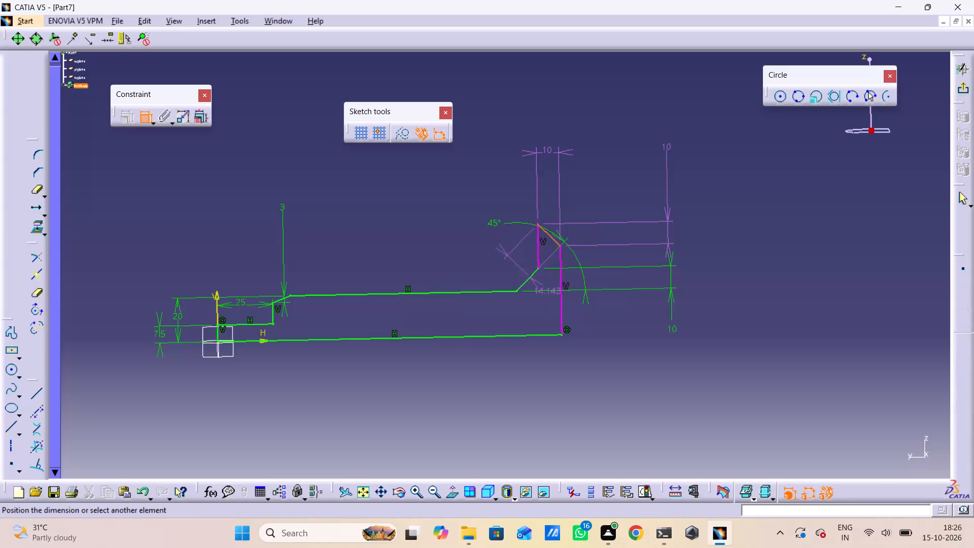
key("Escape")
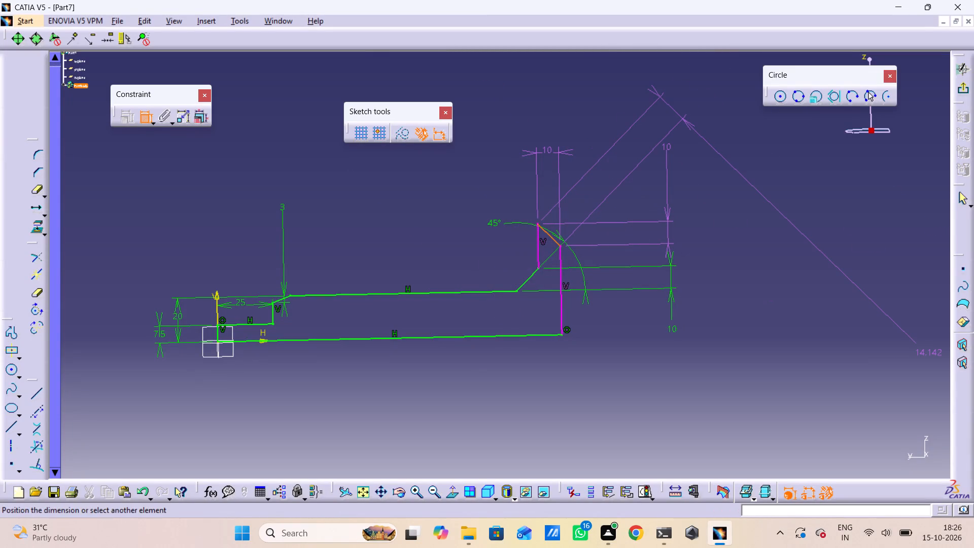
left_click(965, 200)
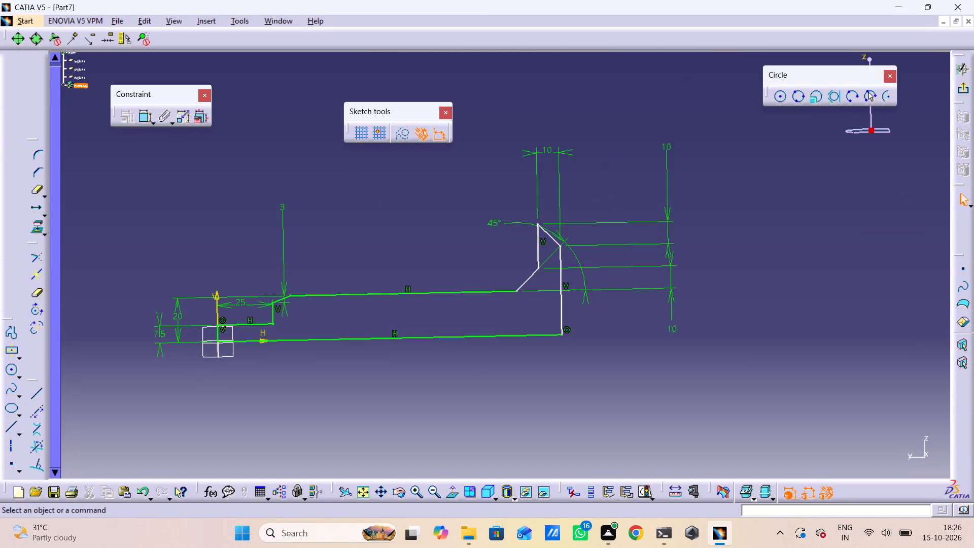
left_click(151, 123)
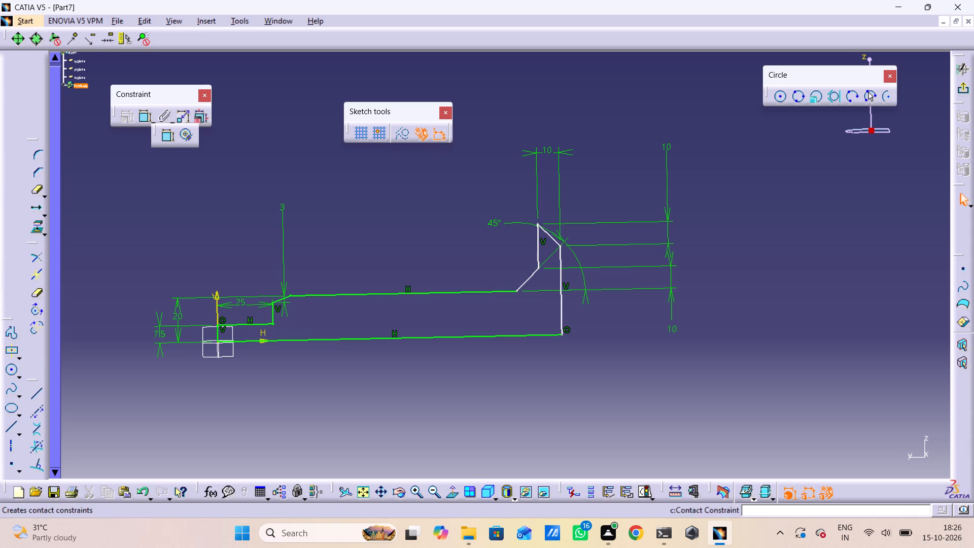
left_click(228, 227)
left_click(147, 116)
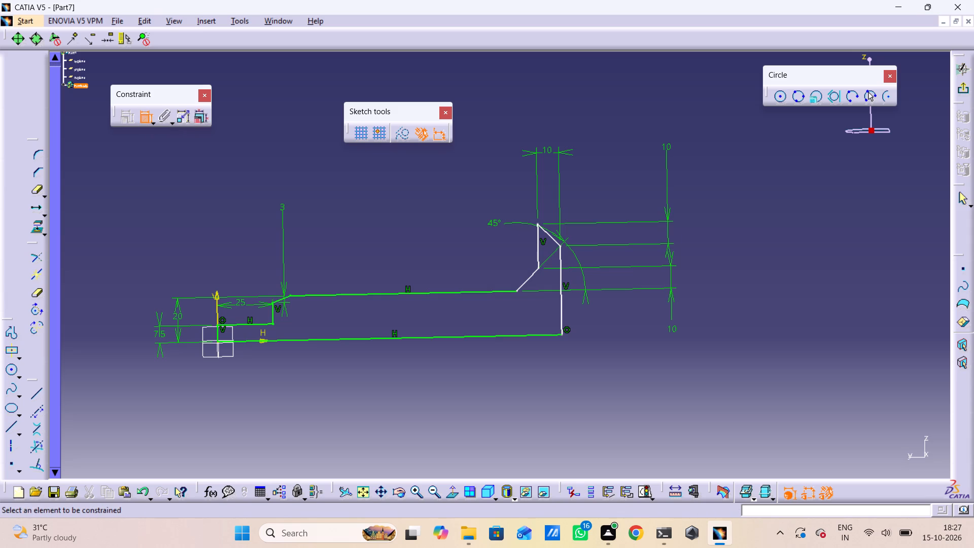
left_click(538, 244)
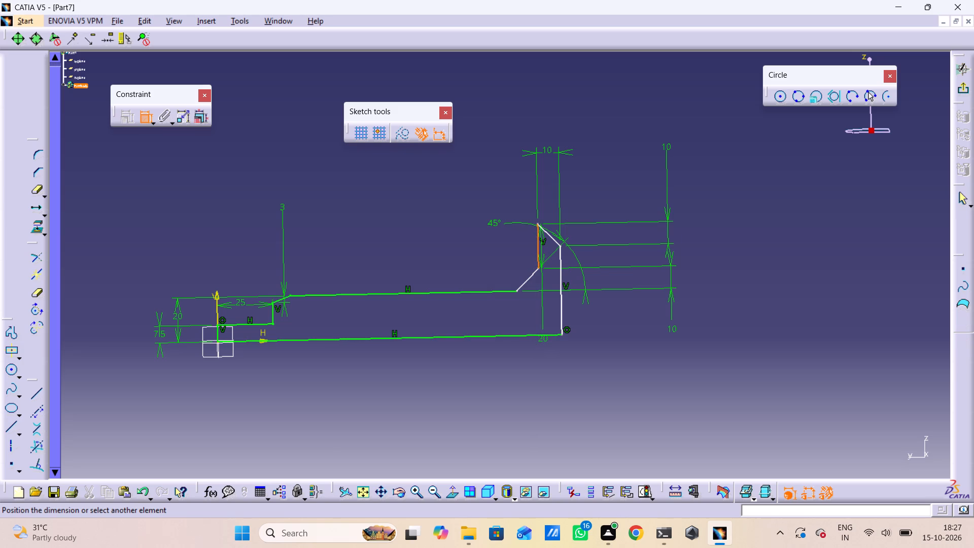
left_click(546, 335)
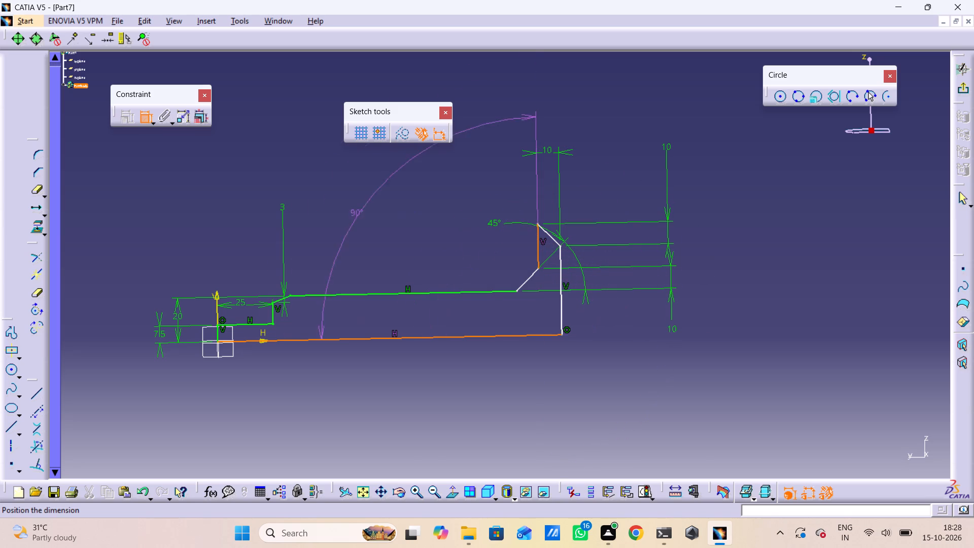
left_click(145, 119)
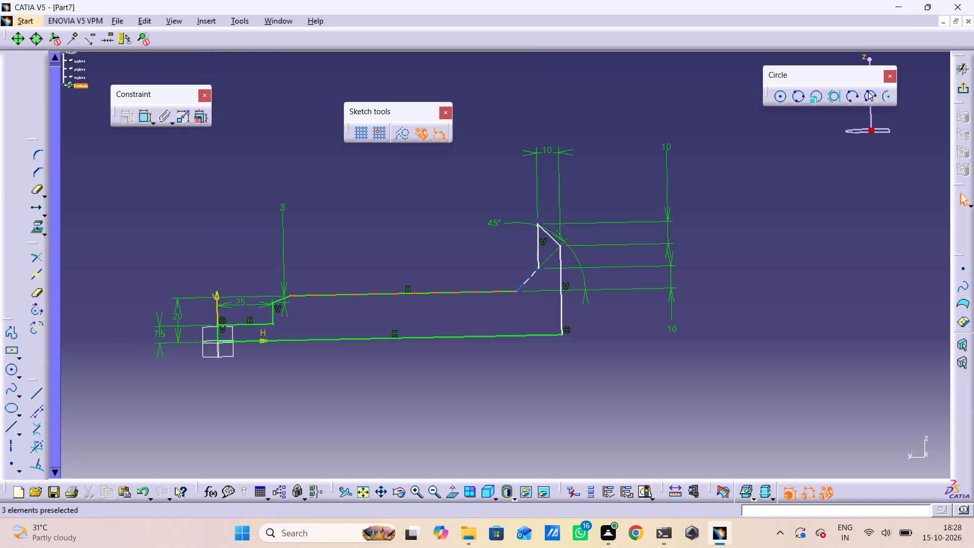
Reposition the 45° angle dimension of the flange's lower sloped line so it sits clear of the profile, beyond the vertical end line.
left_click_drag(515, 220, 570, 284)
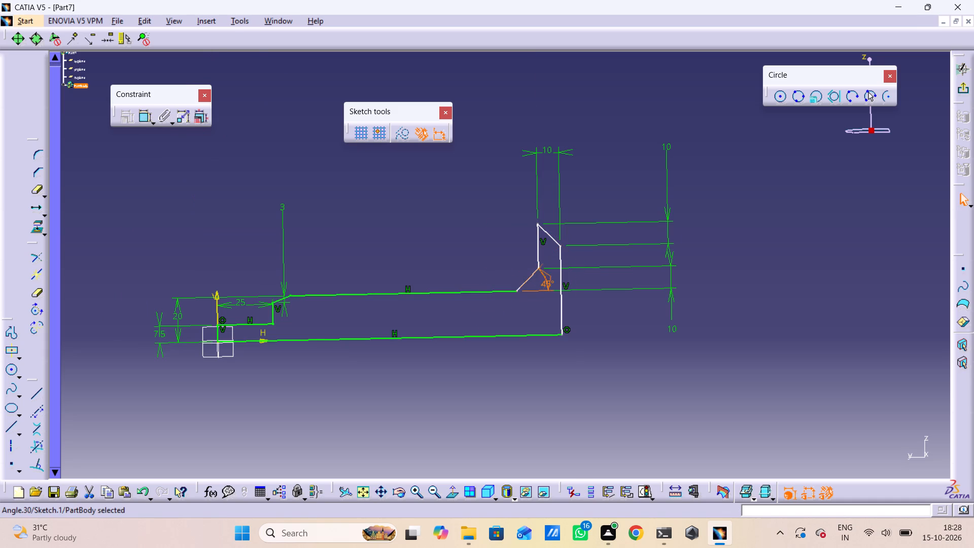
left_click_drag(570, 284, 572, 286)
left_click(623, 103)
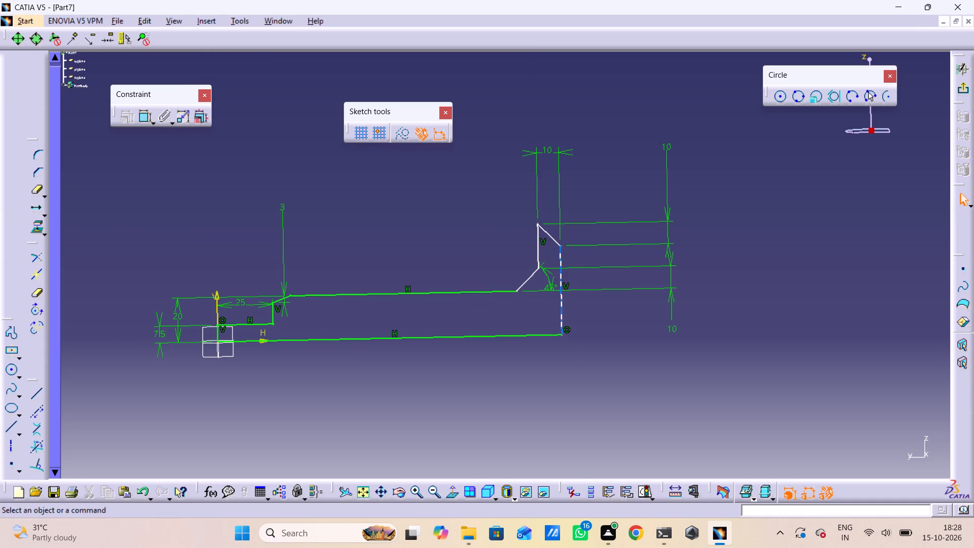
left_click_drag(550, 288, 562, 270)
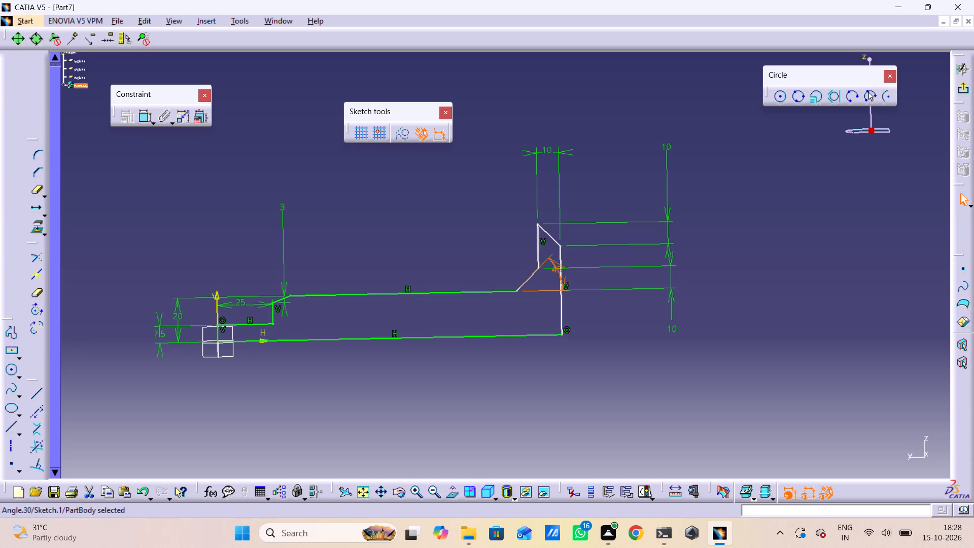
left_click_drag(562, 270, 613, 279)
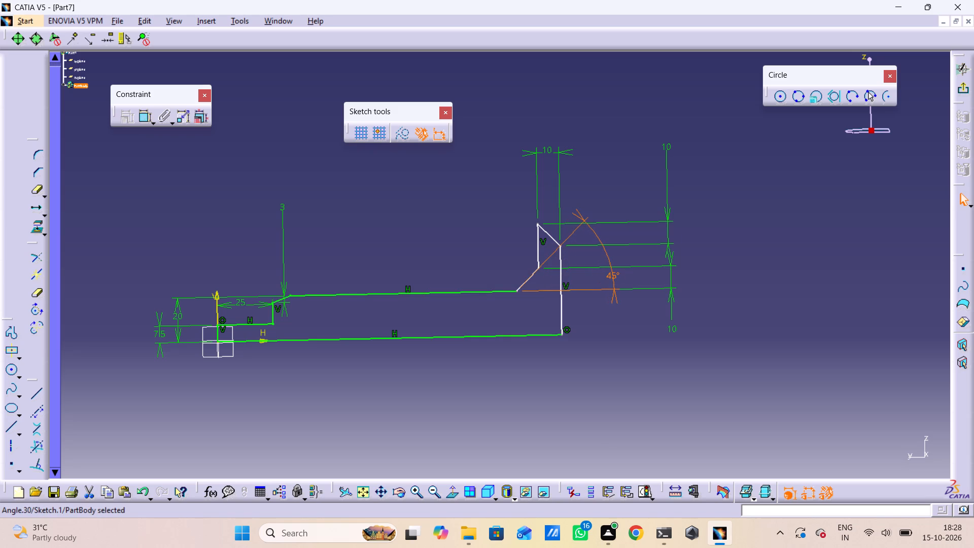
left_click(647, 156)
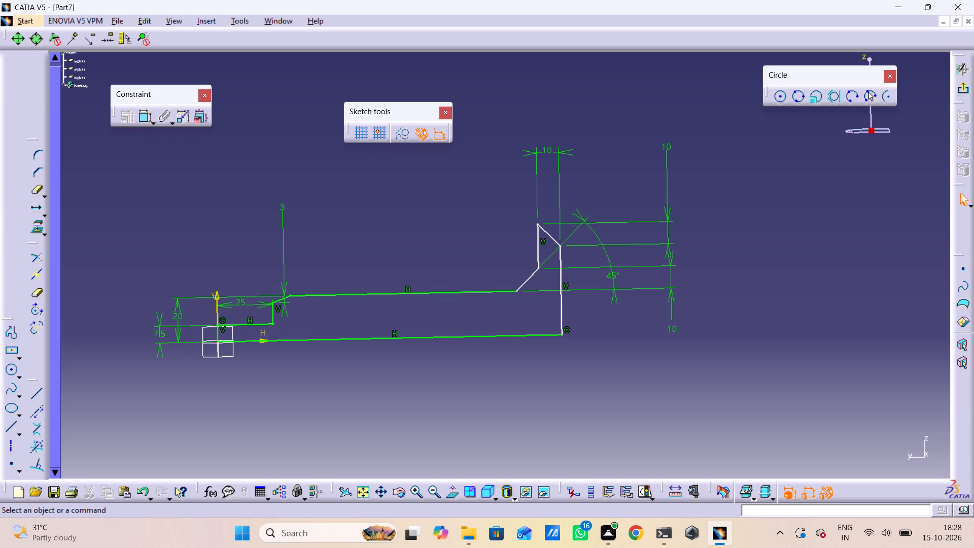
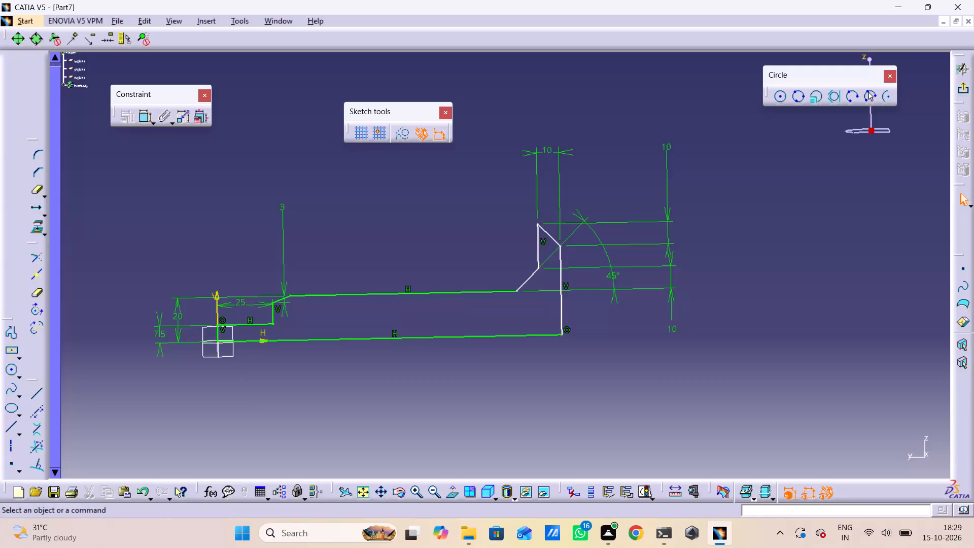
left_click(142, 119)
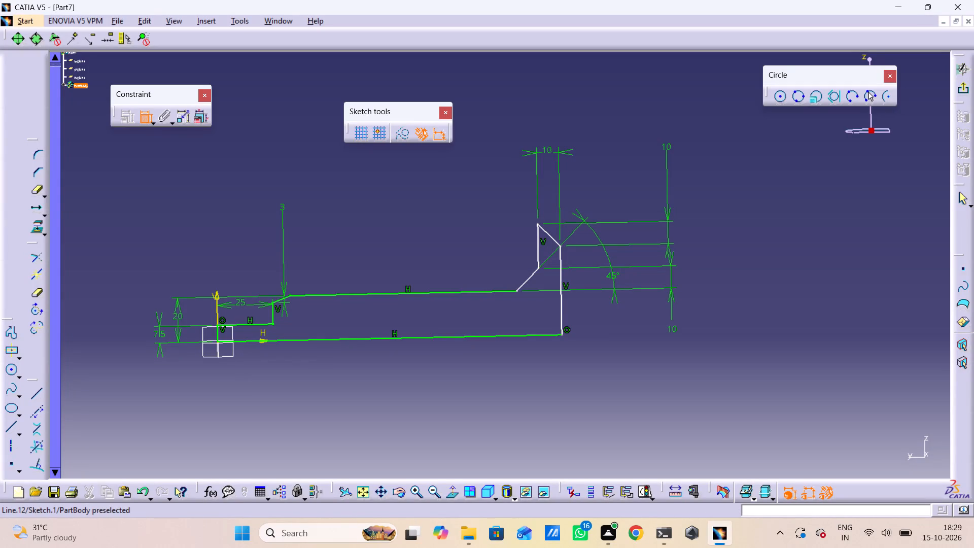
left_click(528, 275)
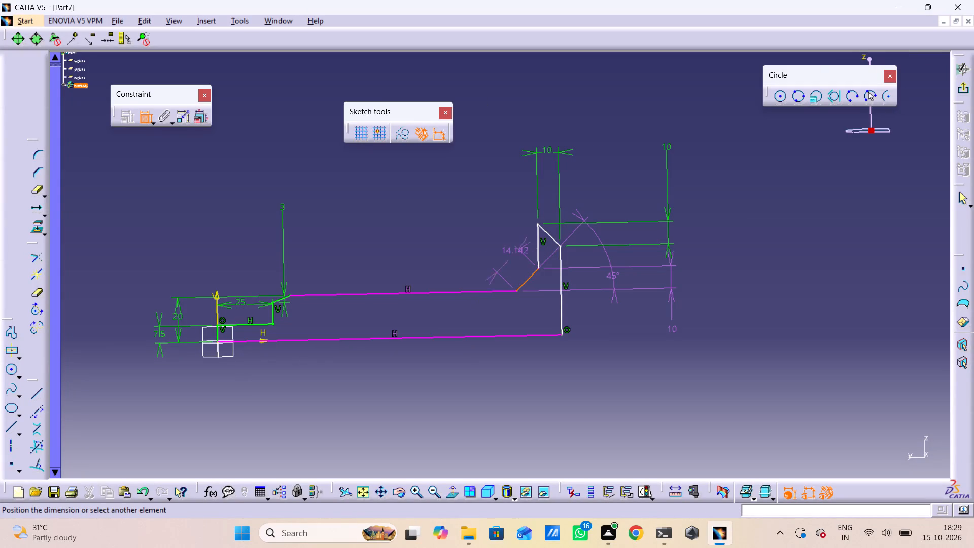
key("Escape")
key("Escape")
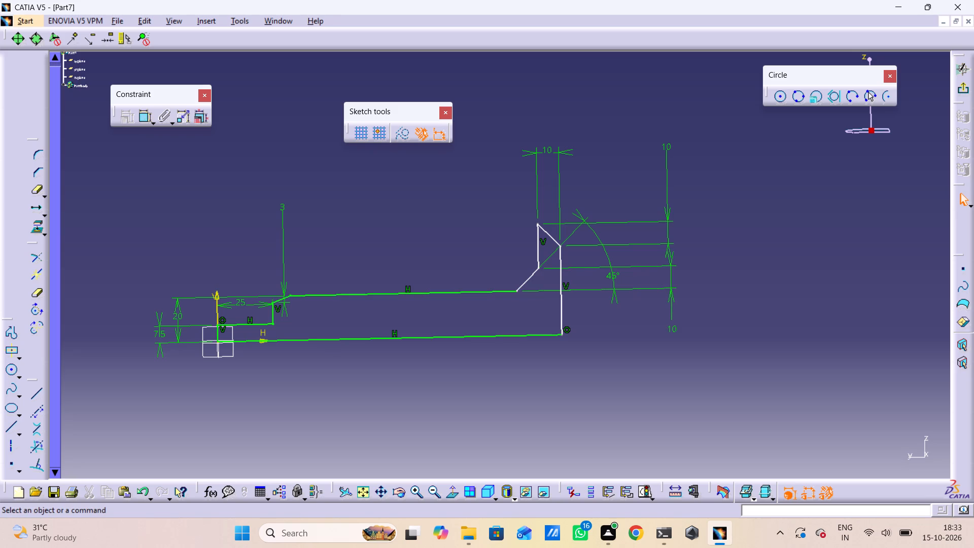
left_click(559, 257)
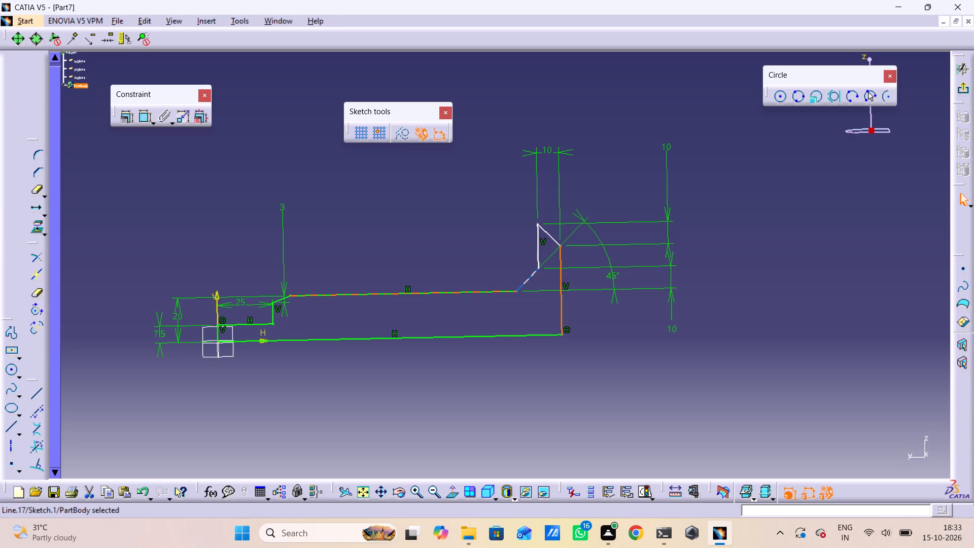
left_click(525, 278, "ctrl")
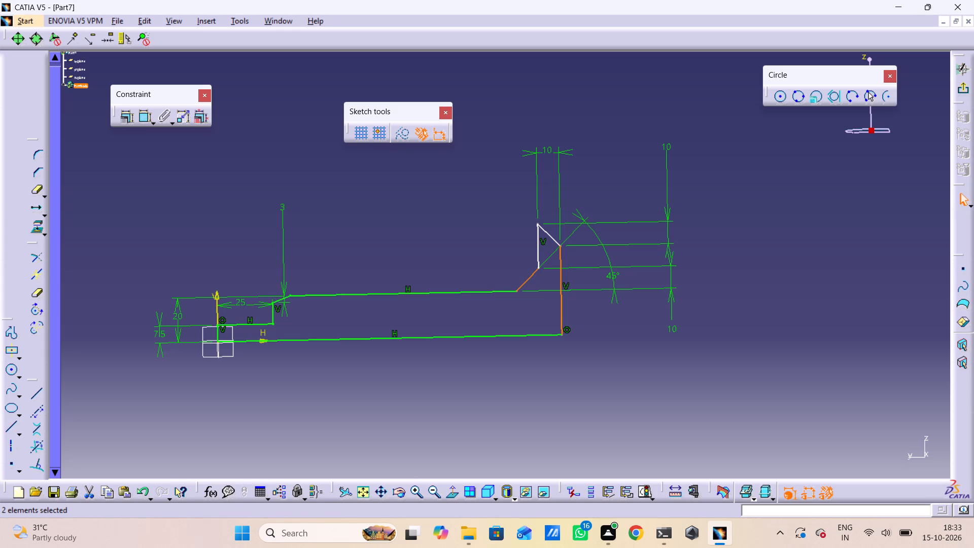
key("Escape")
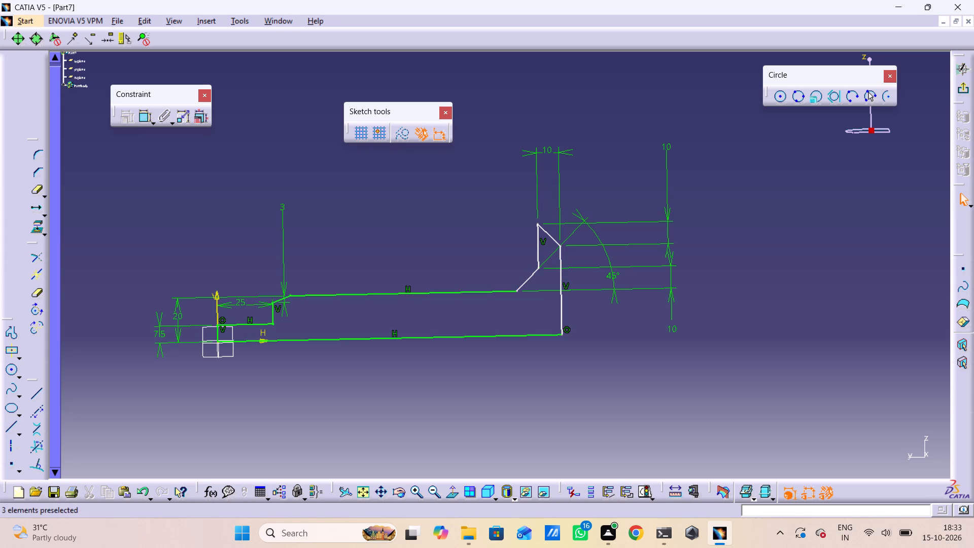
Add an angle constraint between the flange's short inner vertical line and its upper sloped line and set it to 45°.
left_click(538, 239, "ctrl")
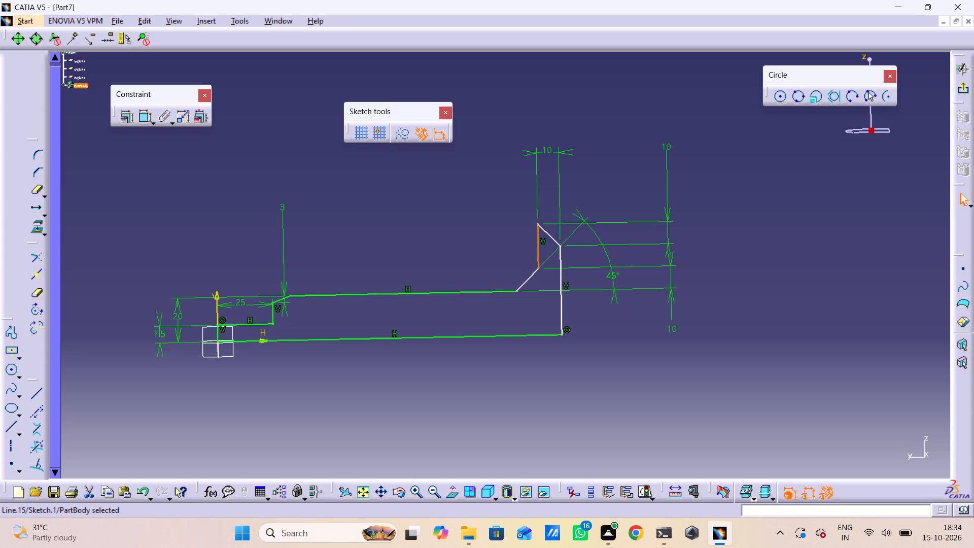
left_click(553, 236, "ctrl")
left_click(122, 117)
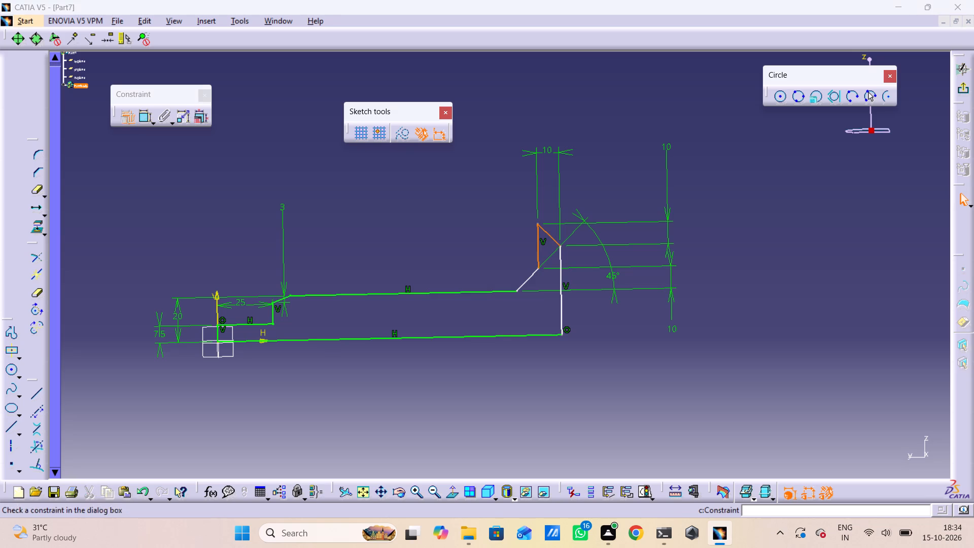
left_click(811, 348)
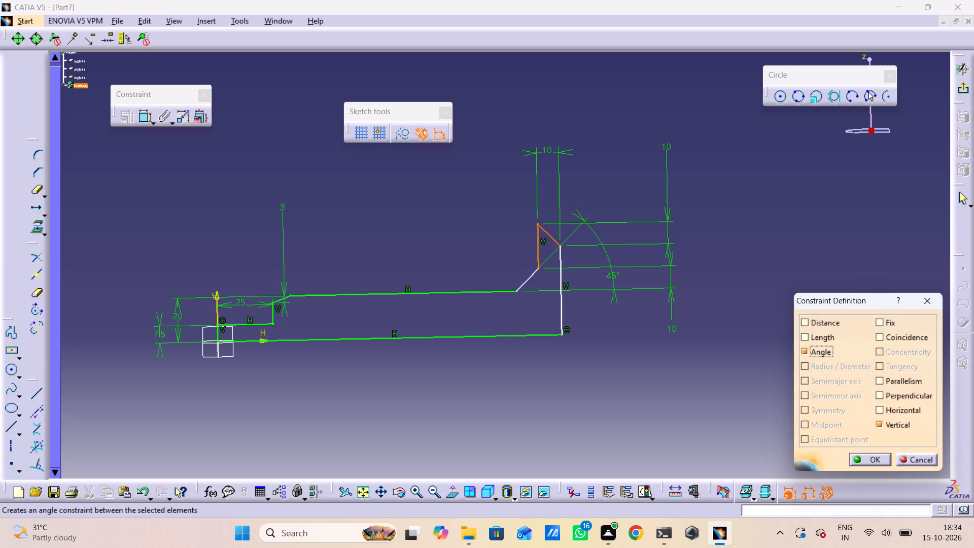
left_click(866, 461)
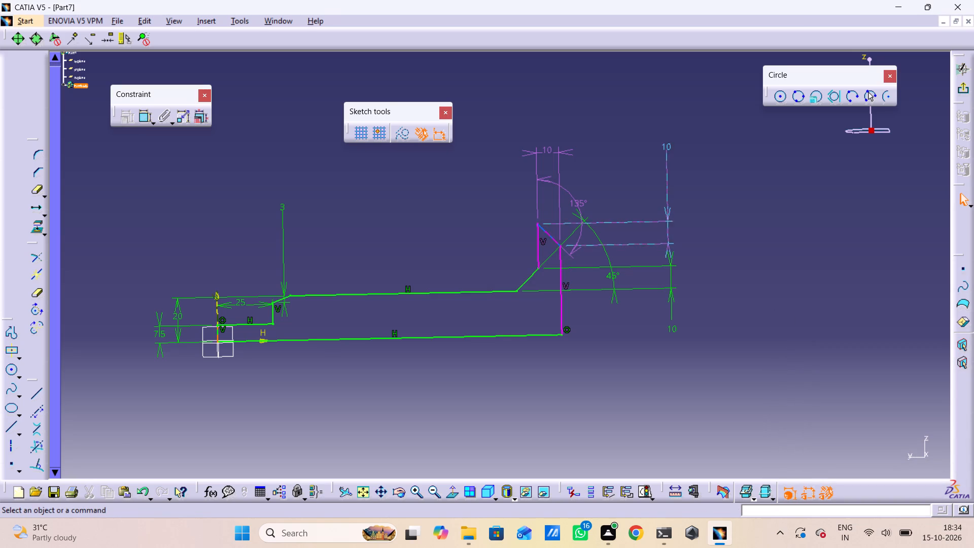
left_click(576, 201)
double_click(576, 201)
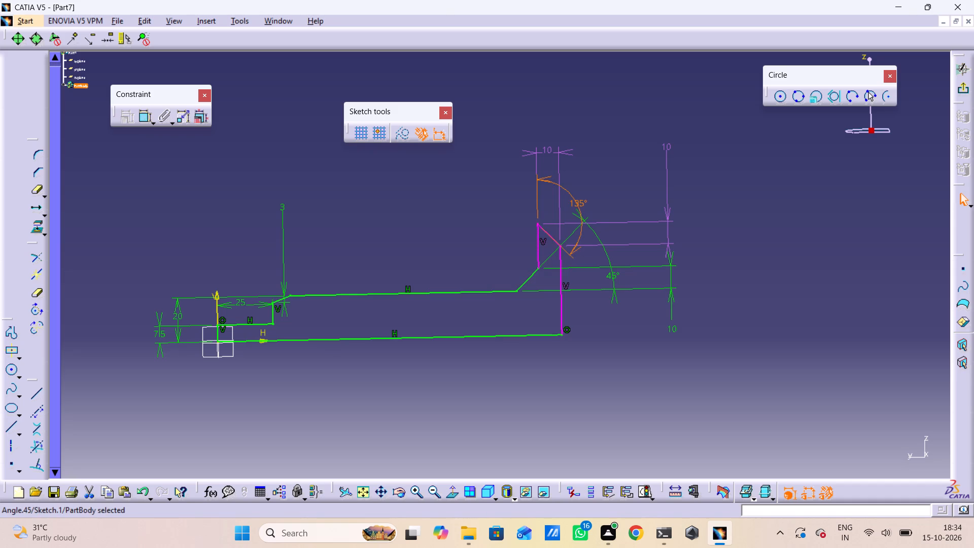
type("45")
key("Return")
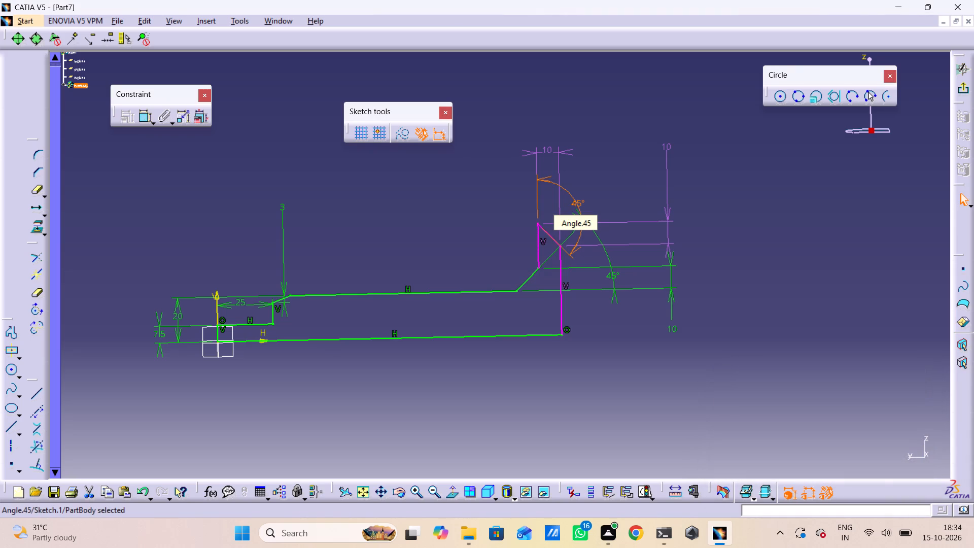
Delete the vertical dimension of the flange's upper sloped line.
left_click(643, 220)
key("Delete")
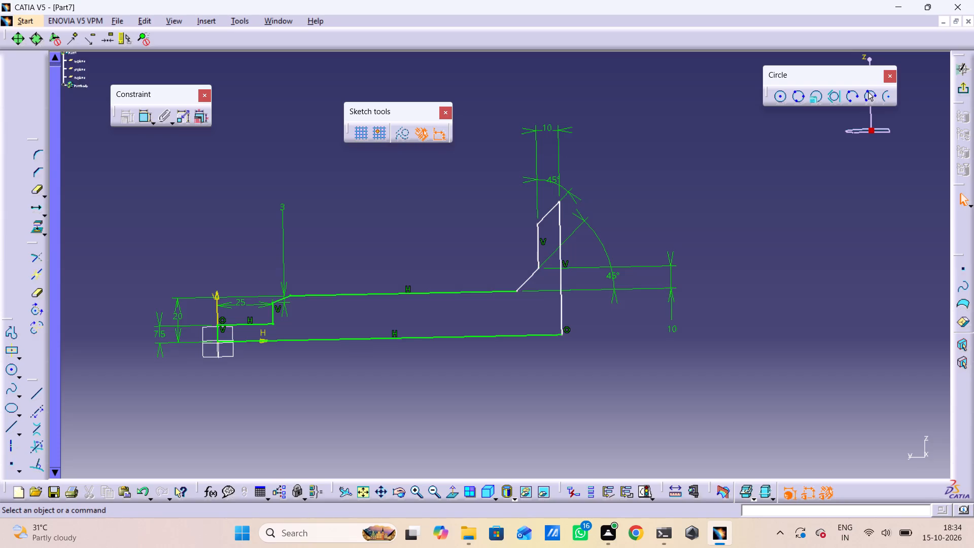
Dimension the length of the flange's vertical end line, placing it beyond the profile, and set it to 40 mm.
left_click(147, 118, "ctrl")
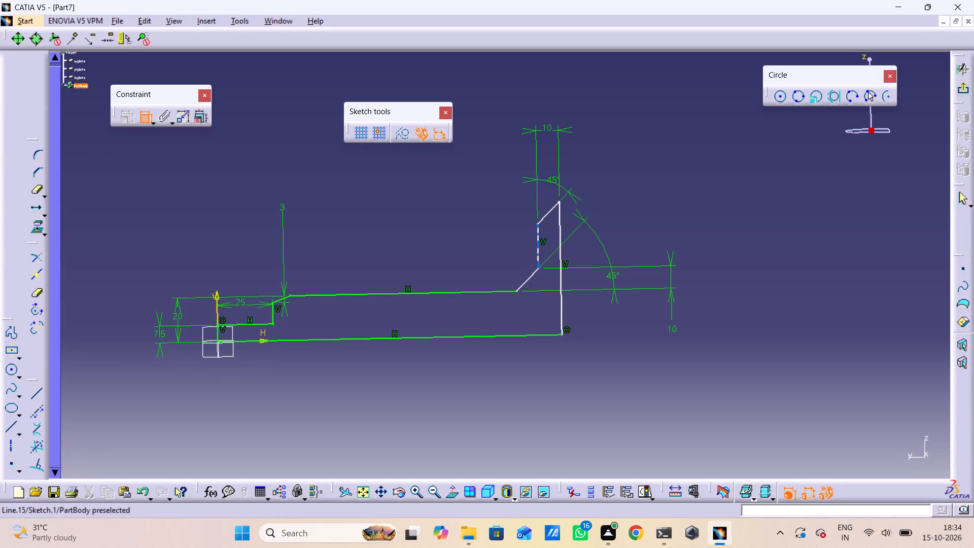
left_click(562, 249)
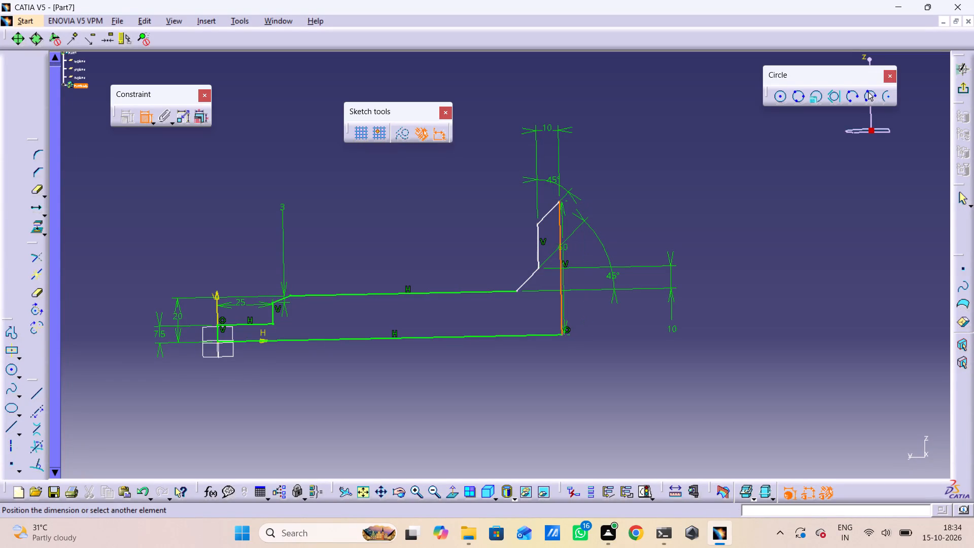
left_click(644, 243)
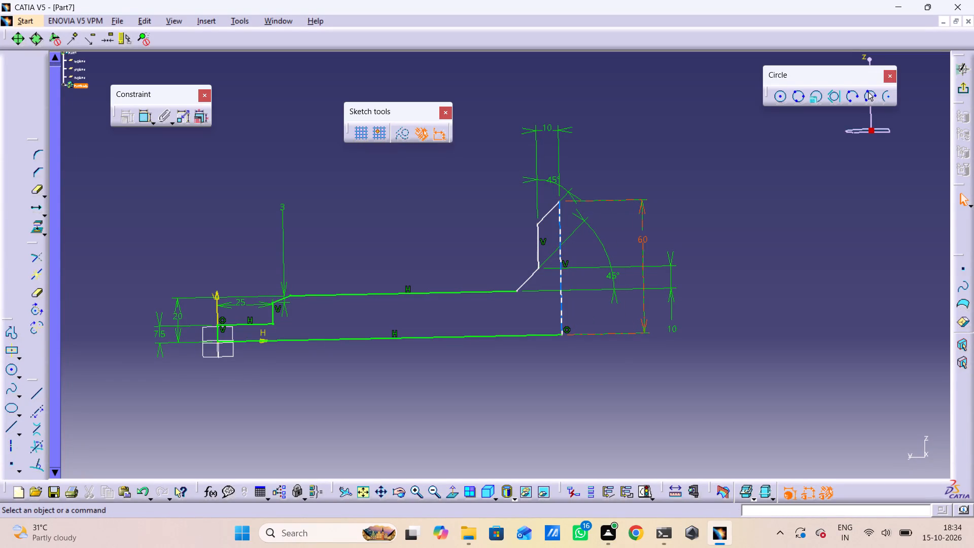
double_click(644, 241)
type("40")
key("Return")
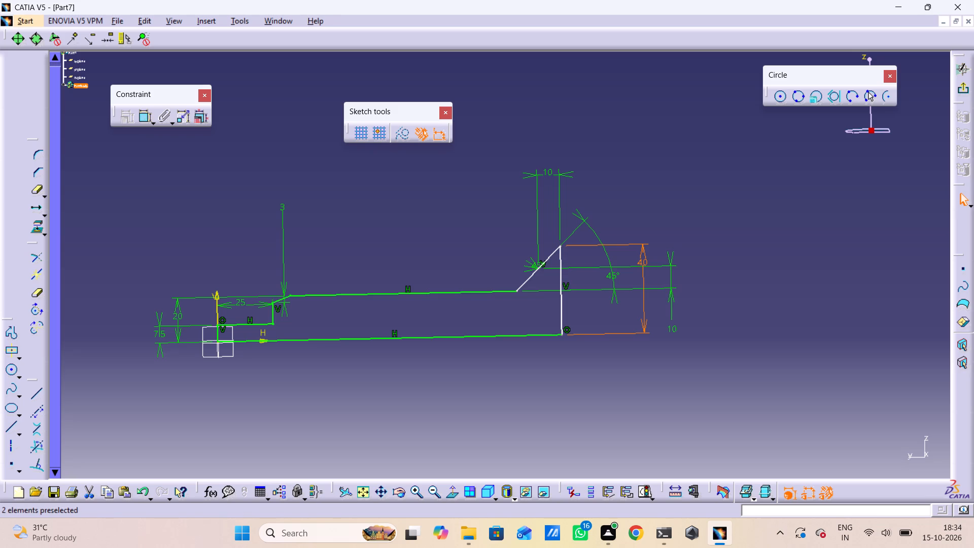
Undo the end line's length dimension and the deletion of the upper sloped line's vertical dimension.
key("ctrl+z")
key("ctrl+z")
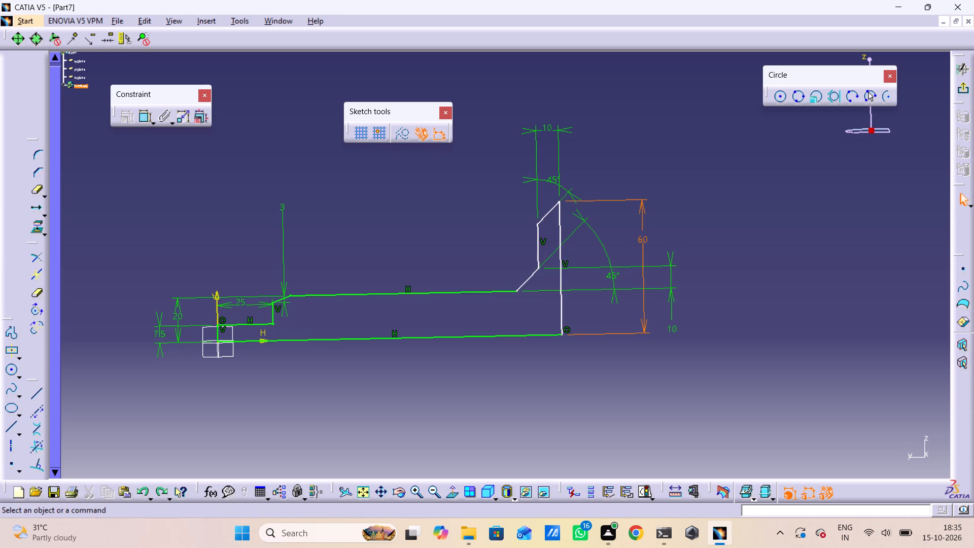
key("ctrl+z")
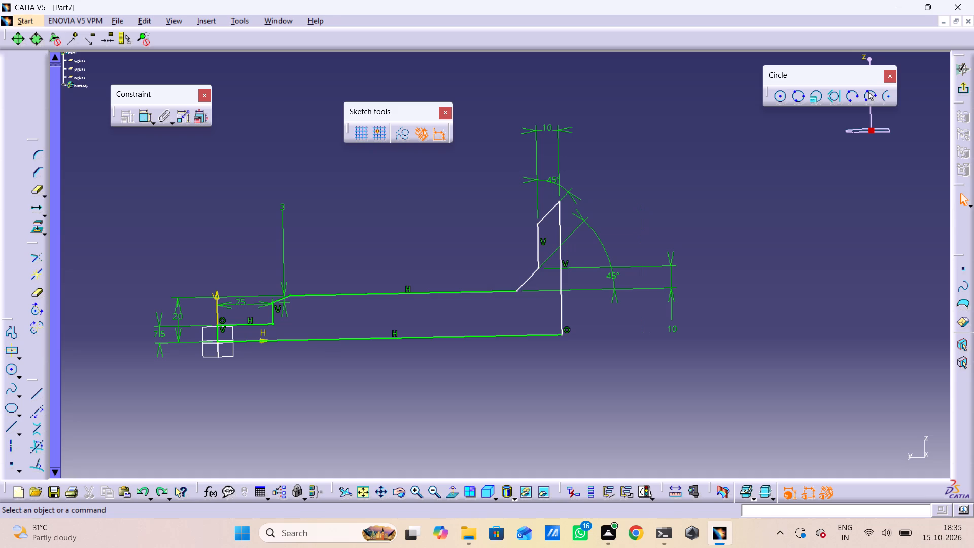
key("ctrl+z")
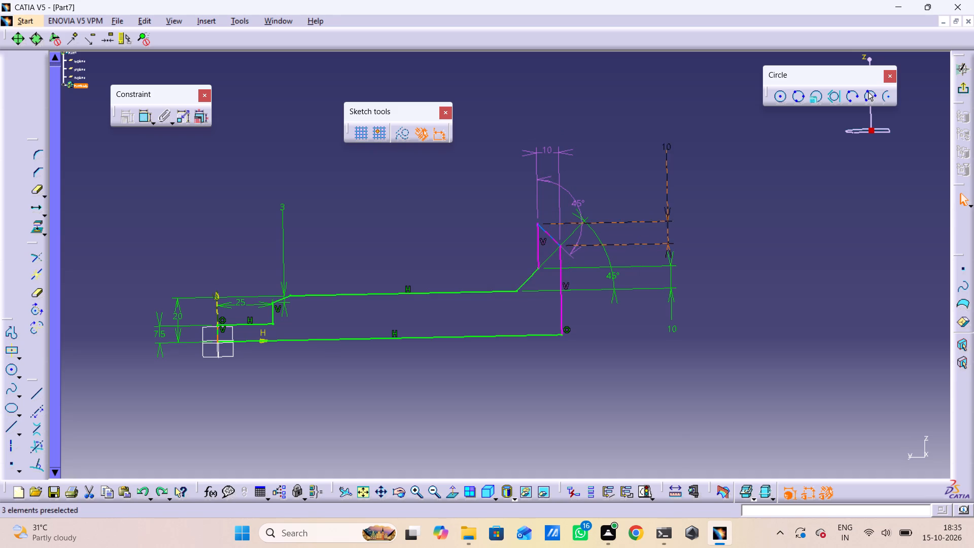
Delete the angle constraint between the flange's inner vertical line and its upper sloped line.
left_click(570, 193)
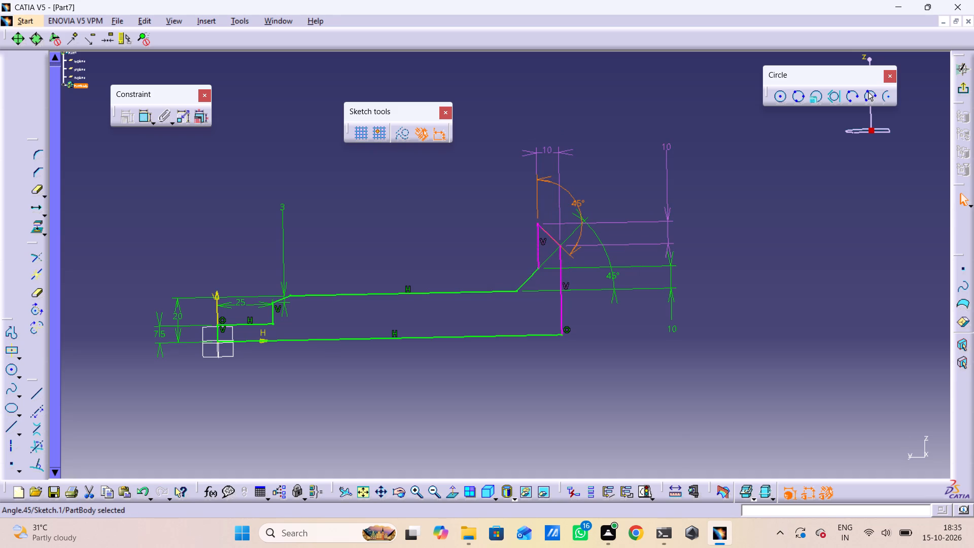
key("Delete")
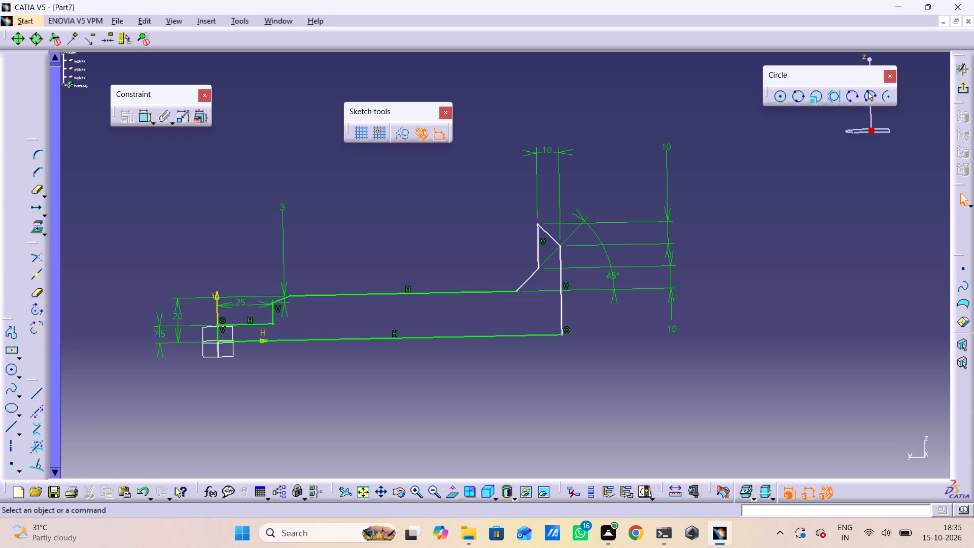
Dimension the distance from the vertical axis to the flange's inner vertical line above the profile and set it to 150 mm.
left_click(141, 116)
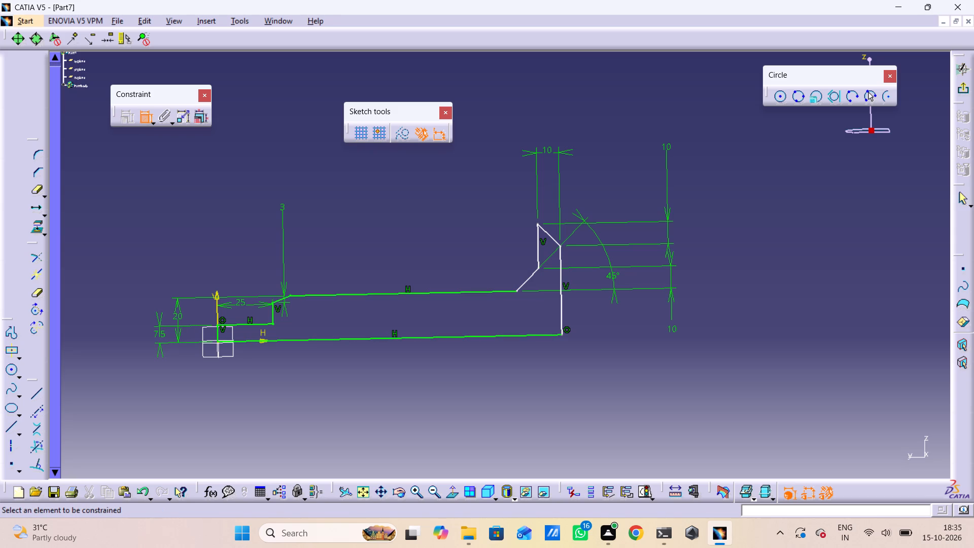
left_click(216, 290, "ctrl")
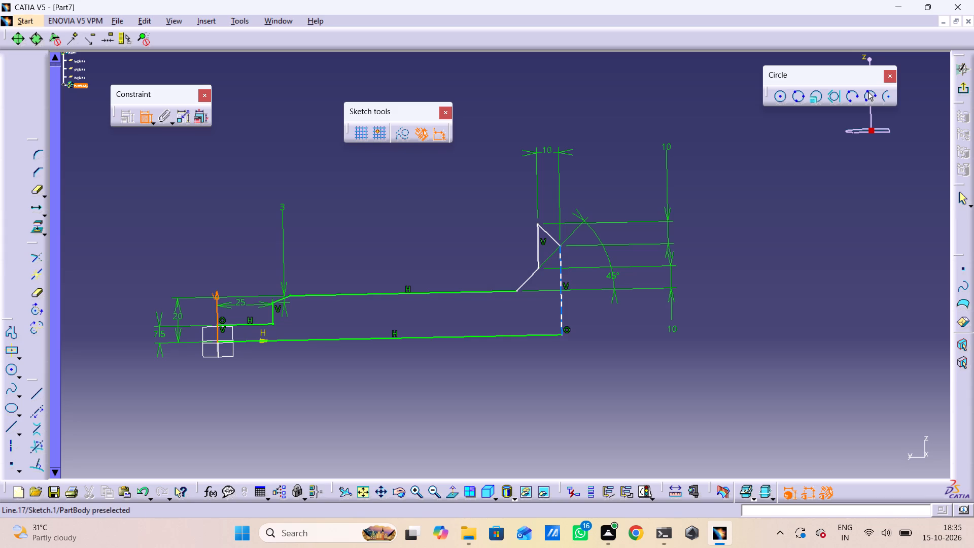
left_click(538, 223, "ctrl")
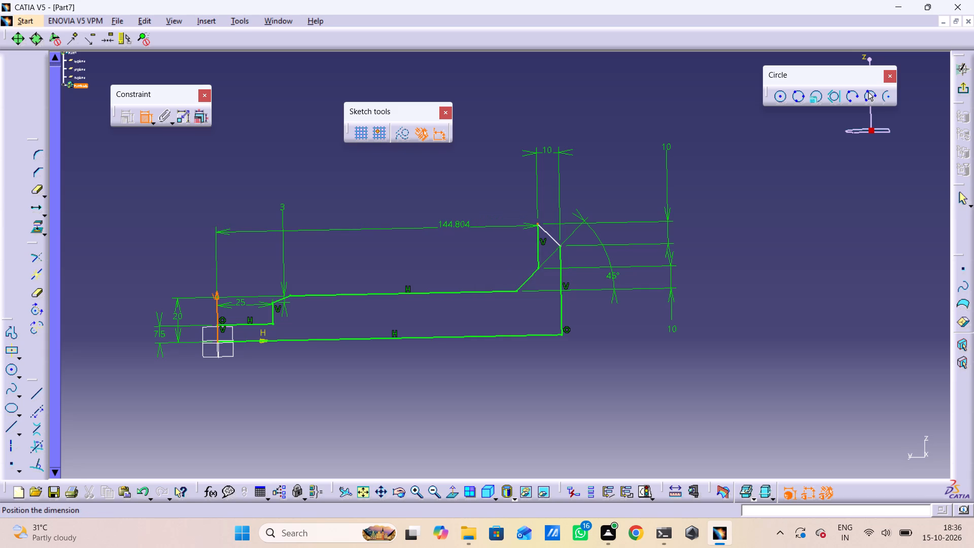
left_click(423, 242)
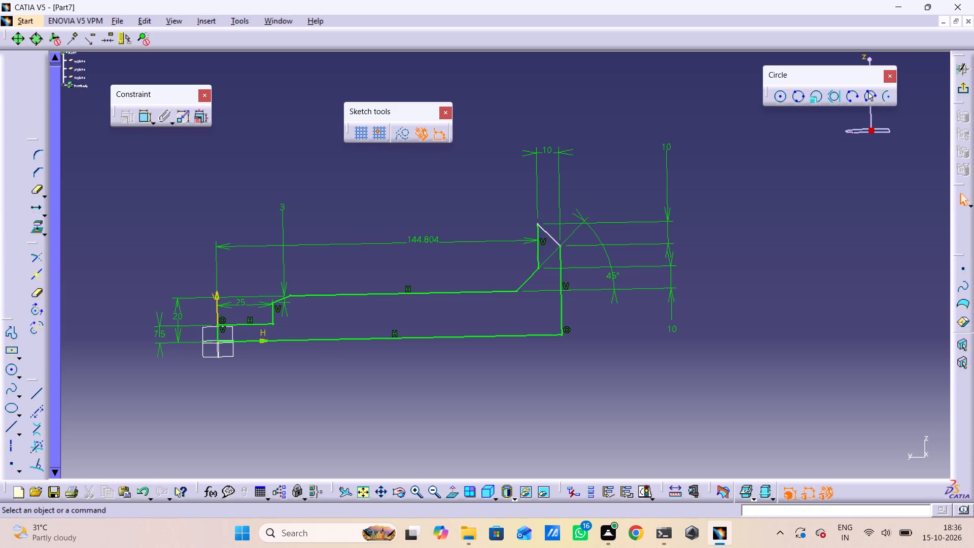
double_click(426, 236)
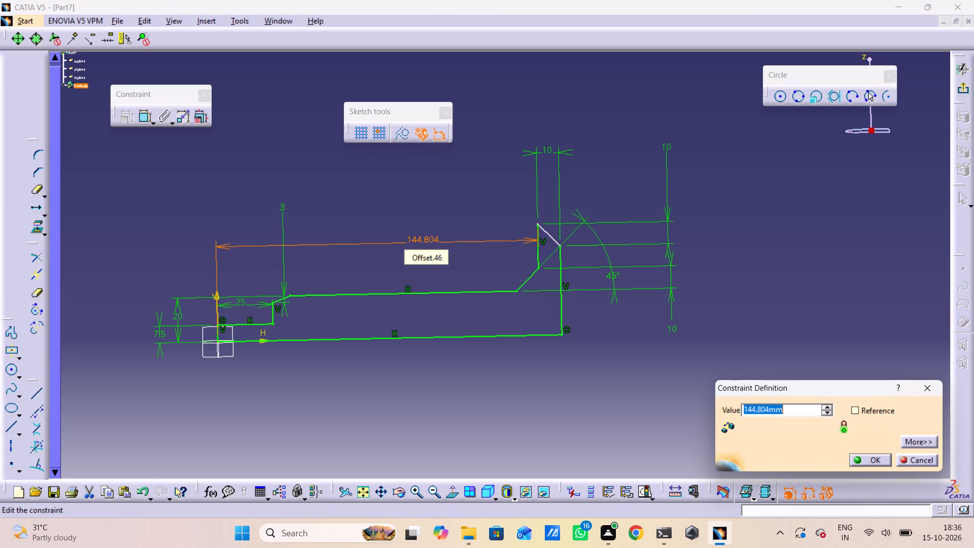
key("4")
key("BackSpace")
type("150")
key("Return")
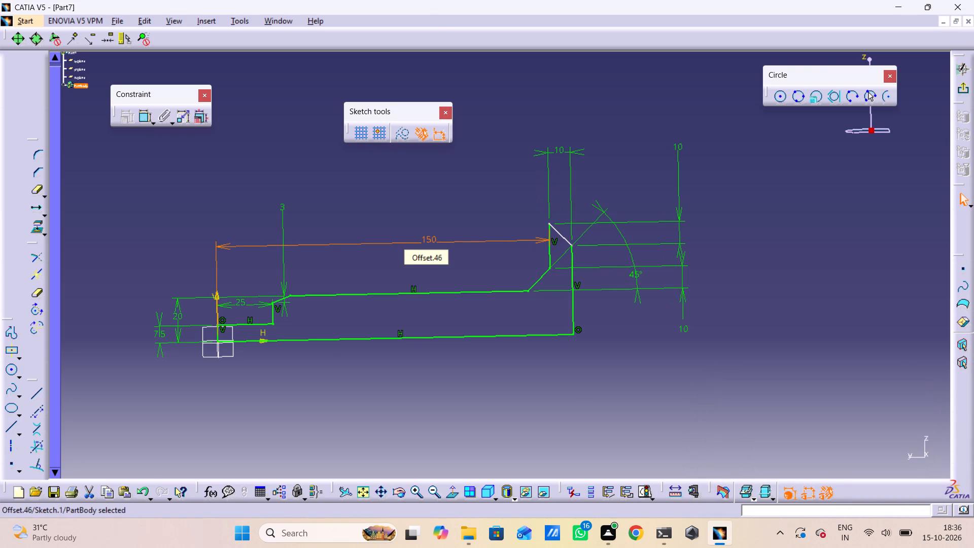
Delete the horizontal dimension between the flange's inner vertical line and its vertical end line.
left_click(568, 239)
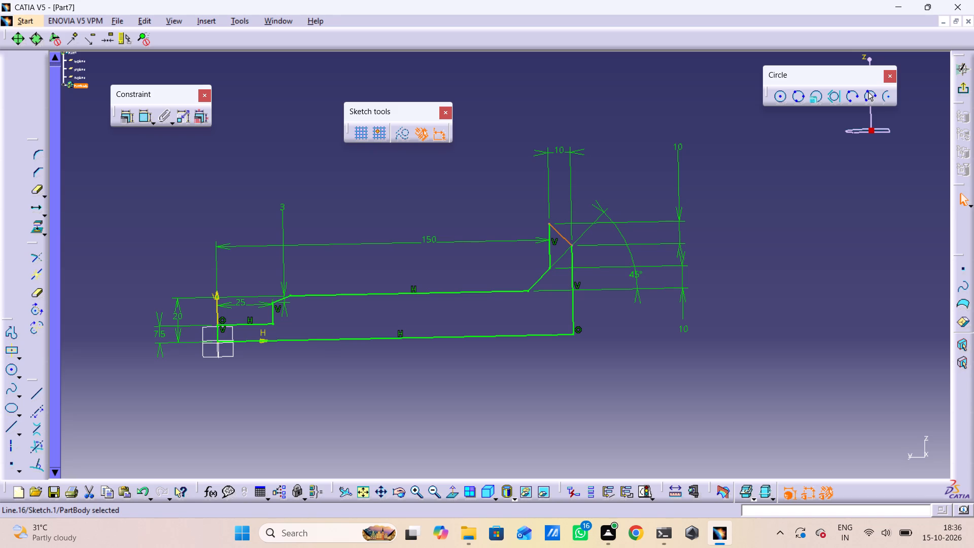
right_click(563, 148, "shift")
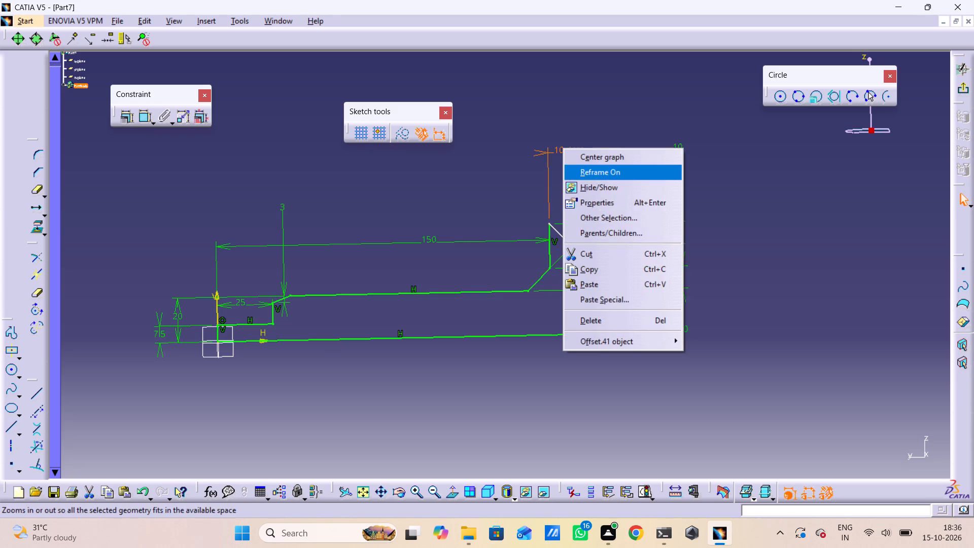
left_click(607, 323, "shift")
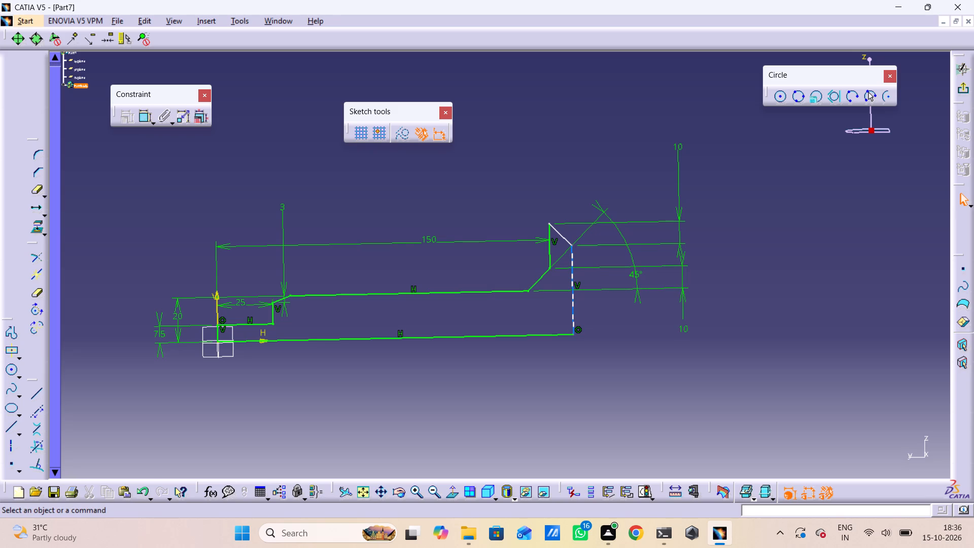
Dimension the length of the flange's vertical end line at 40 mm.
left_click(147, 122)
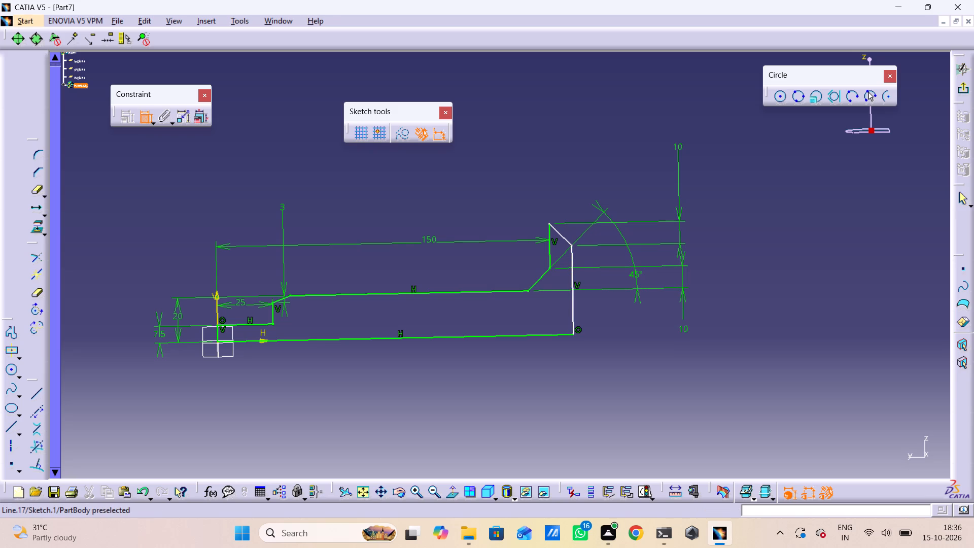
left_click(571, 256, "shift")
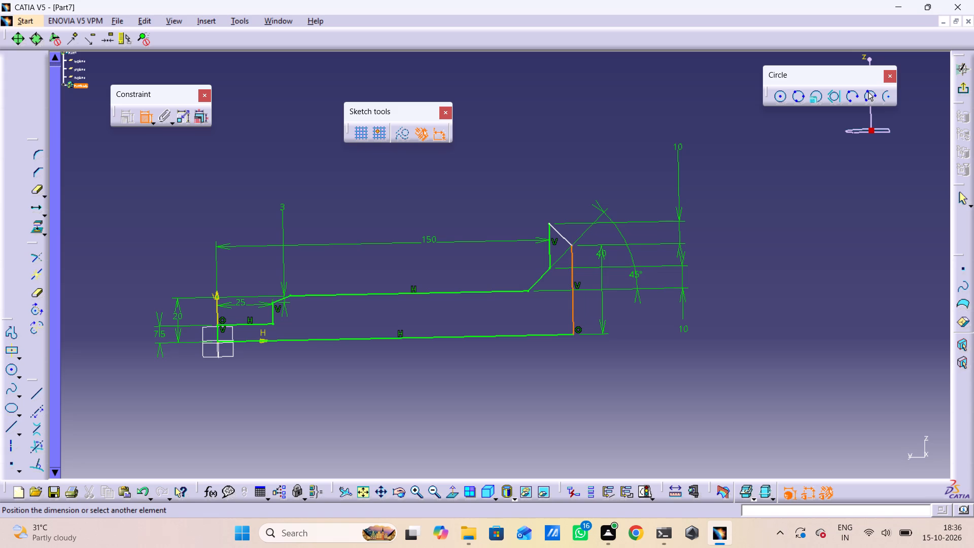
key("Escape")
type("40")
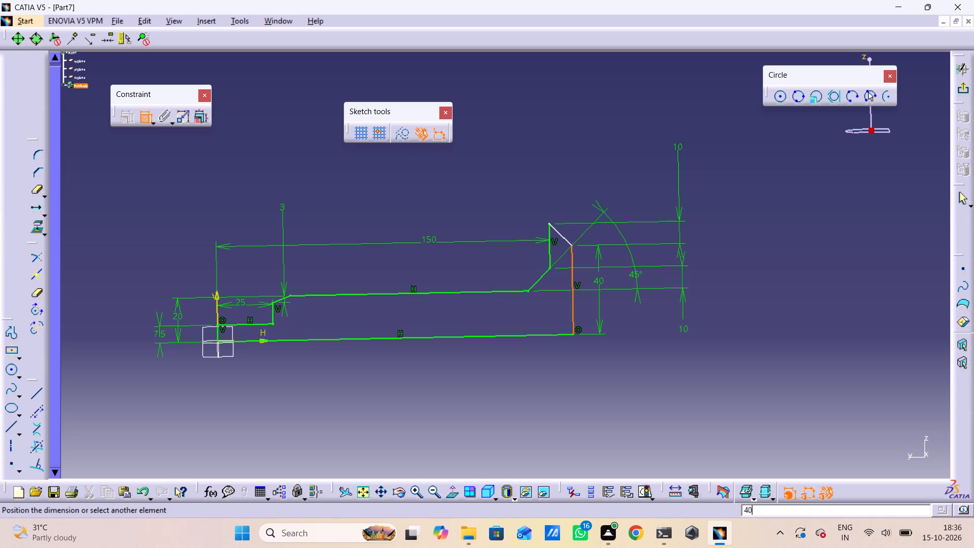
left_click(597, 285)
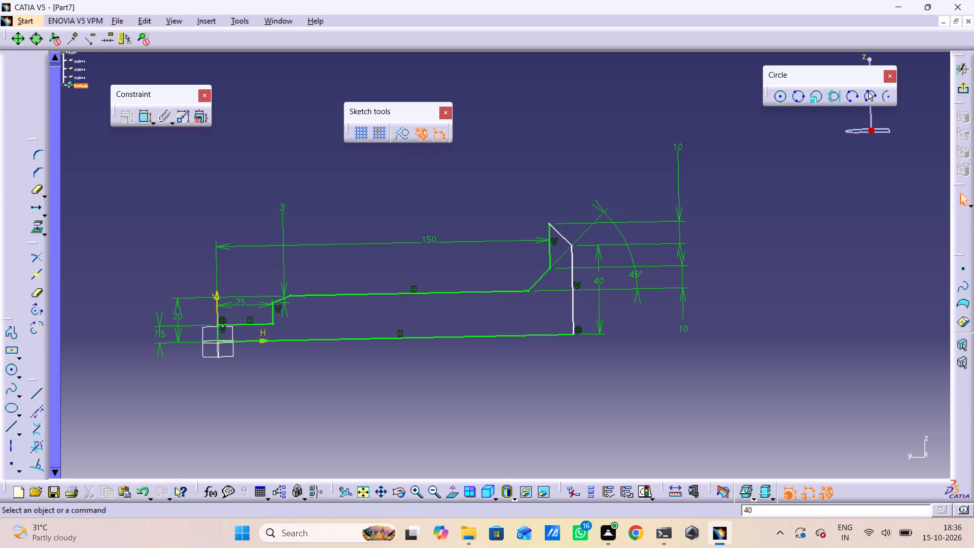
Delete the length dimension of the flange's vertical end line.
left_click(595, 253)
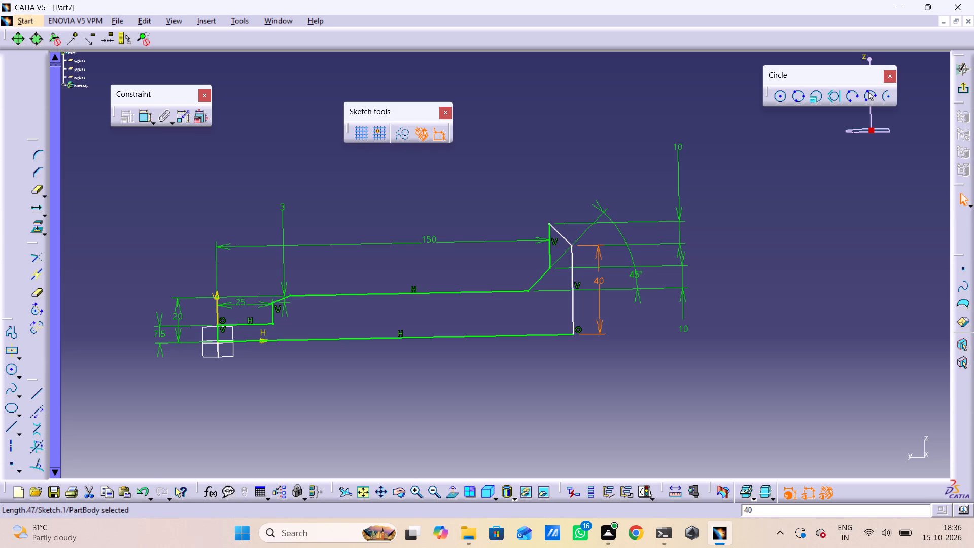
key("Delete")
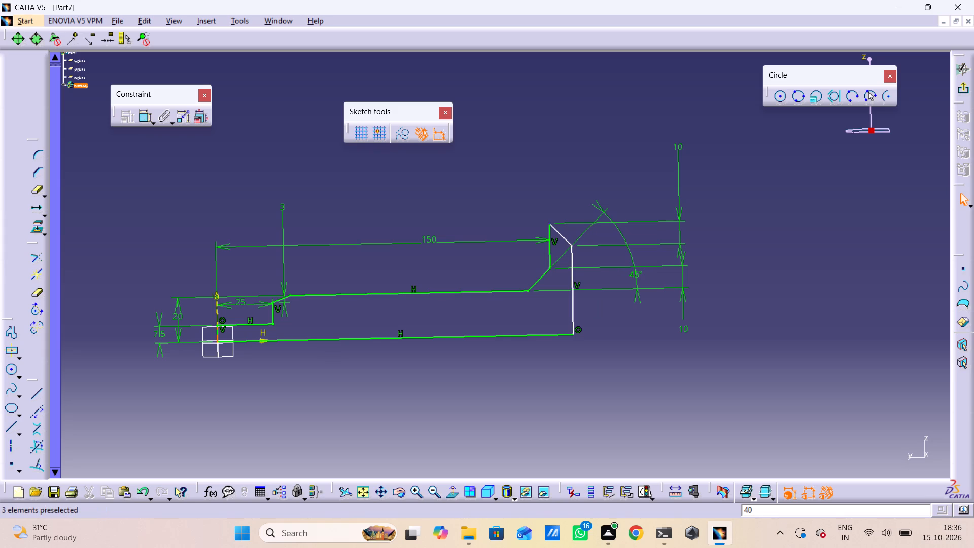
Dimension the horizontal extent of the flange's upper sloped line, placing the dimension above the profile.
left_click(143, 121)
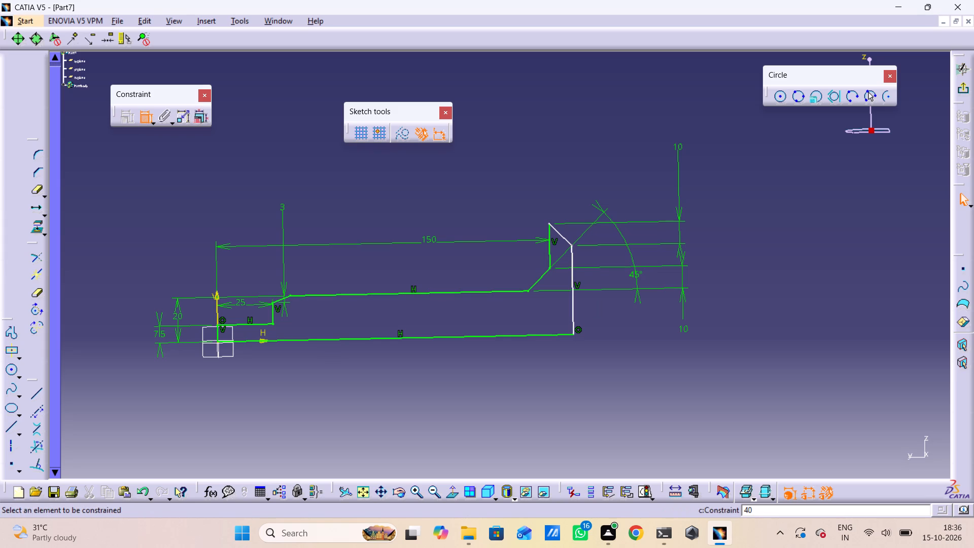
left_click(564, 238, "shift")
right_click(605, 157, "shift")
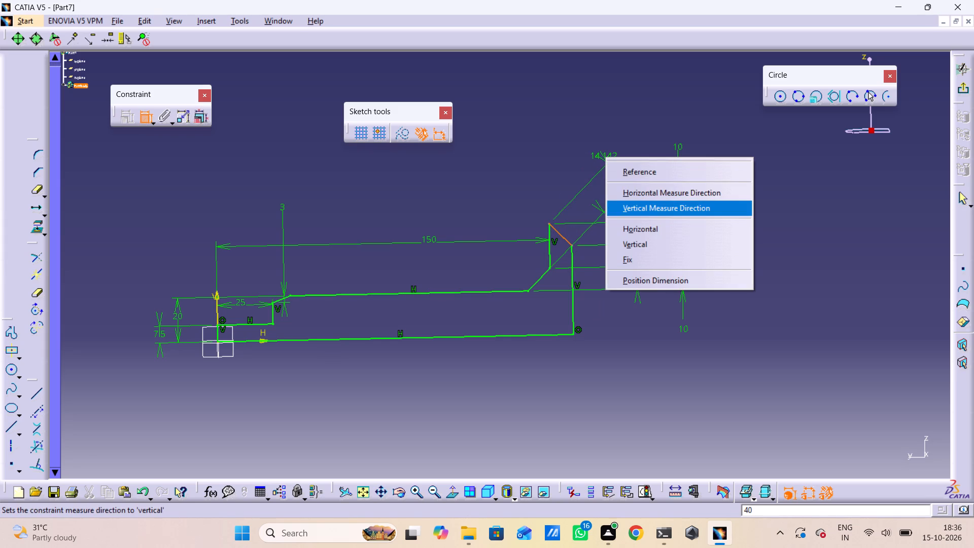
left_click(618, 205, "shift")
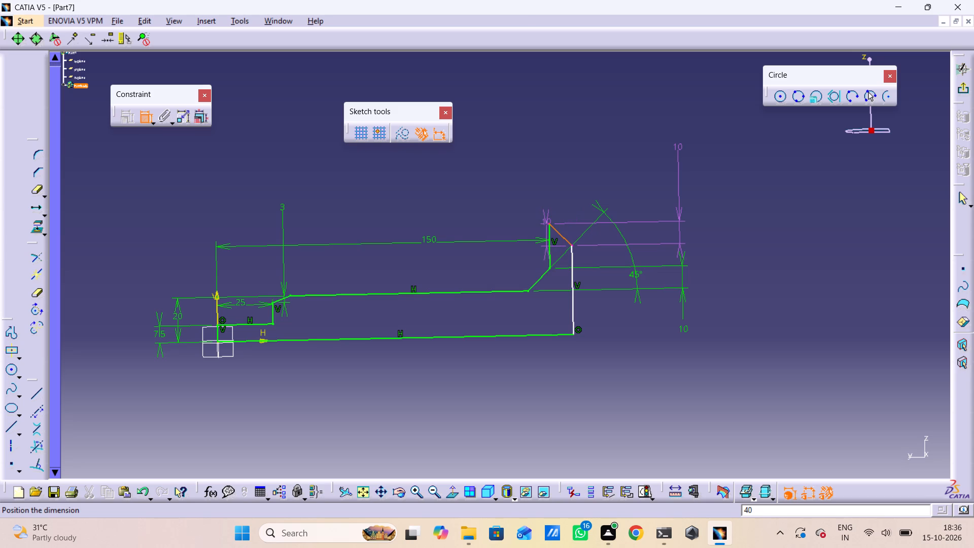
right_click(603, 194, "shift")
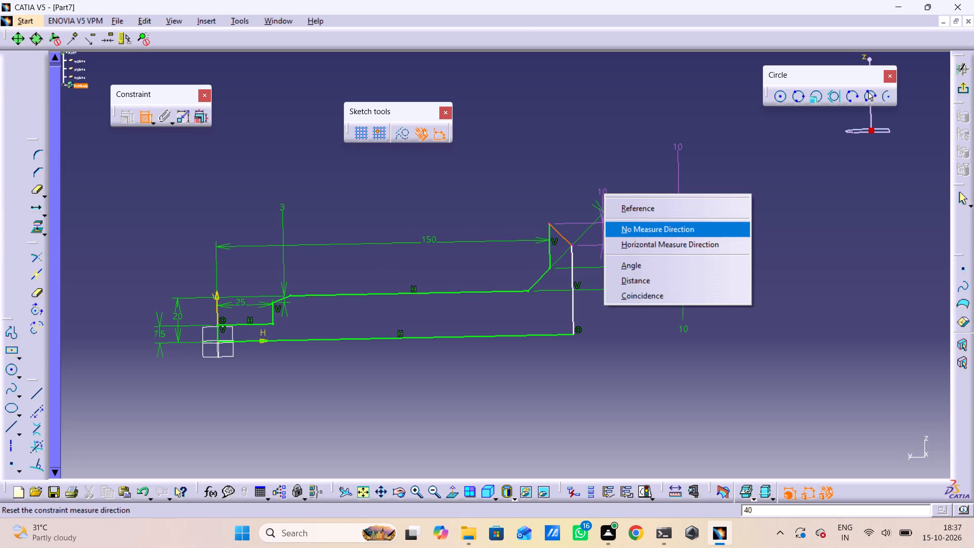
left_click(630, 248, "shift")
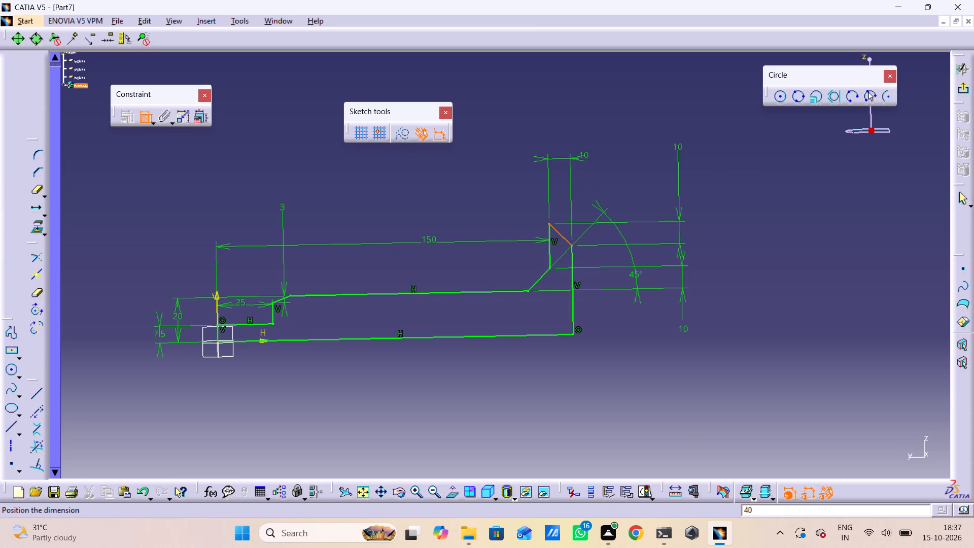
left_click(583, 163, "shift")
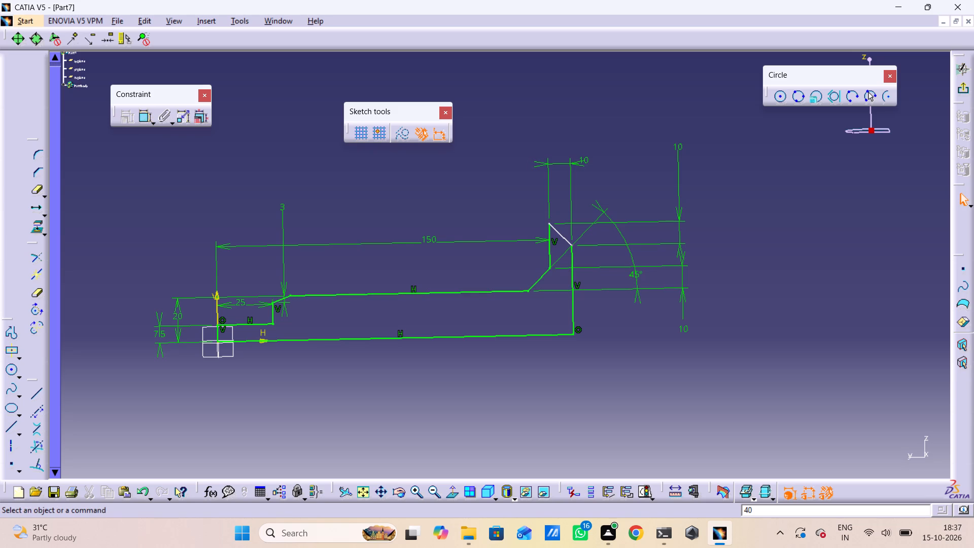
Delete the vertical dimension of the flange's upper sloped line.
left_click(676, 218, "shift")
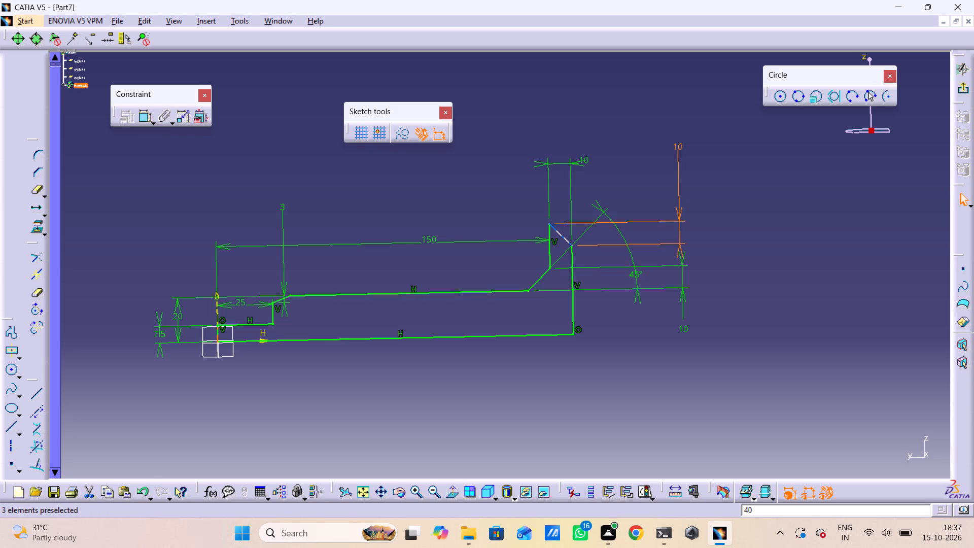
key("shift+Delete")
key("shift+Delete")
key("Delete")
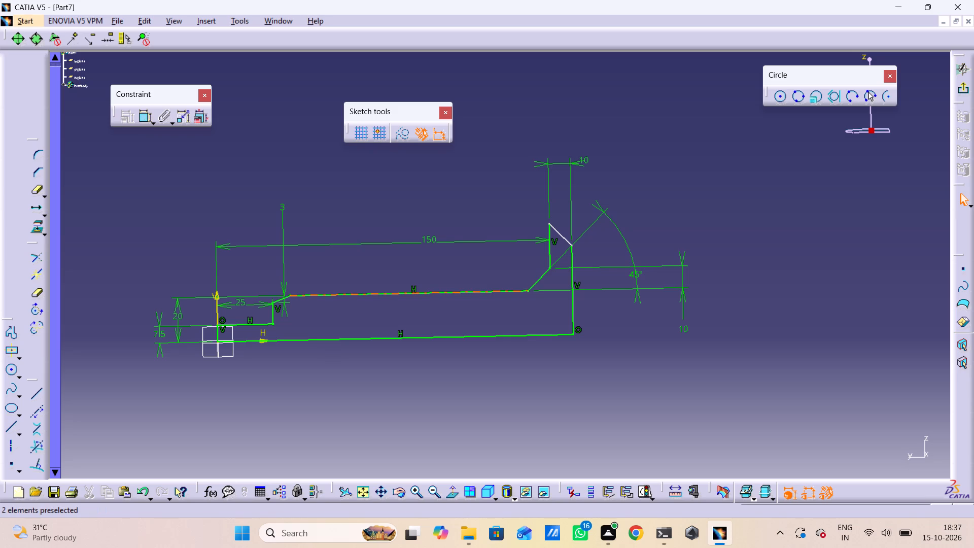
Add an angle constraint between the flange's inner vertical line and its upper sloped line and set it to 45°.
left_click(565, 239, "ctrl")
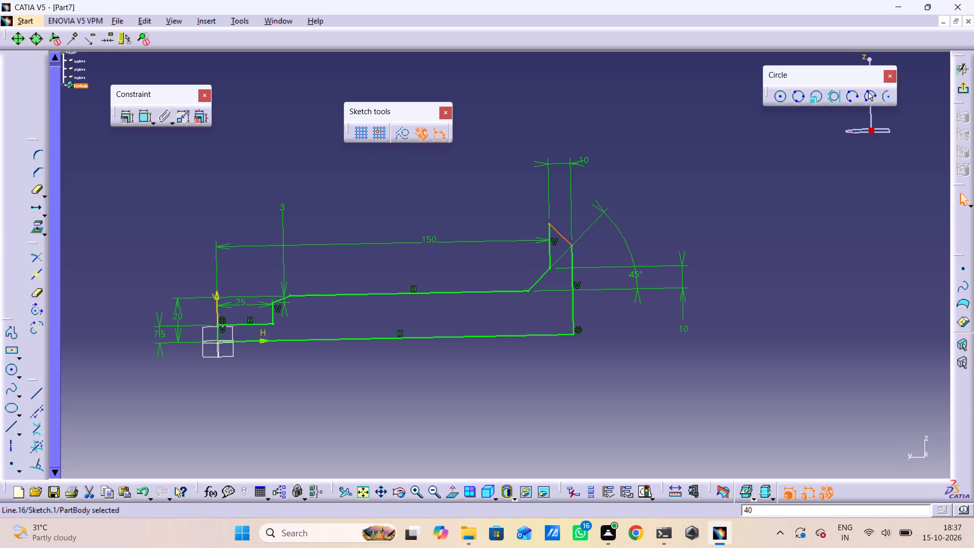
left_click(551, 236, "ctrl")
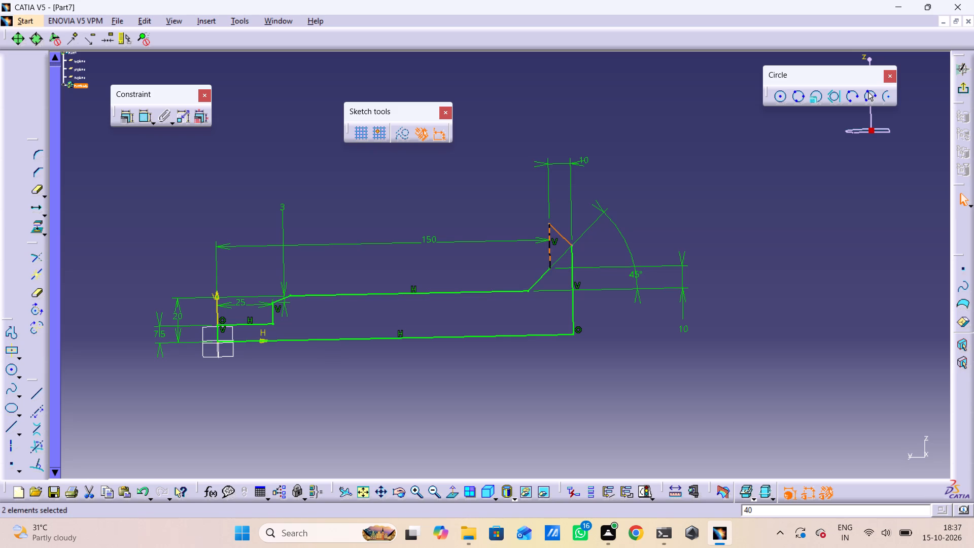
left_click(133, 116, "ctrl")
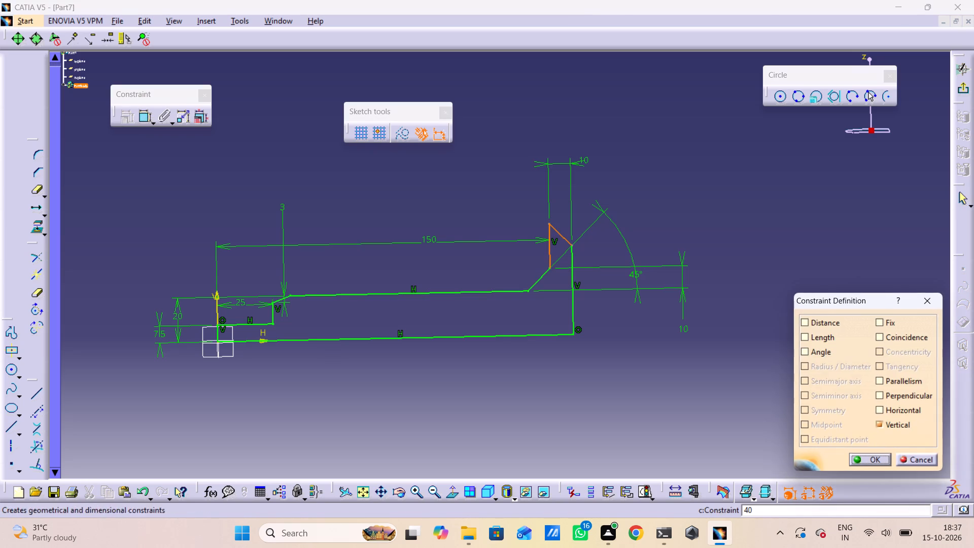
left_click(820, 351, "ctrl")
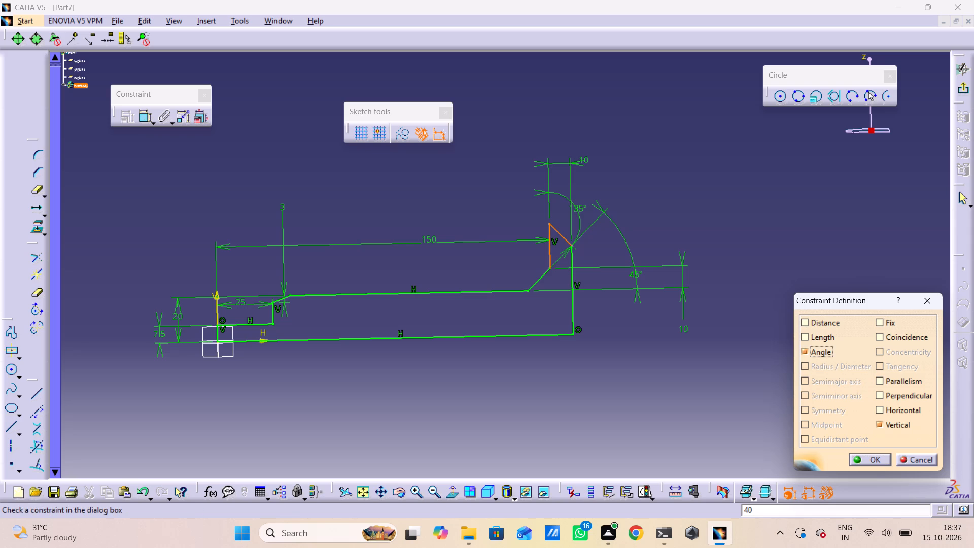
left_click(873, 461, "ctrl")
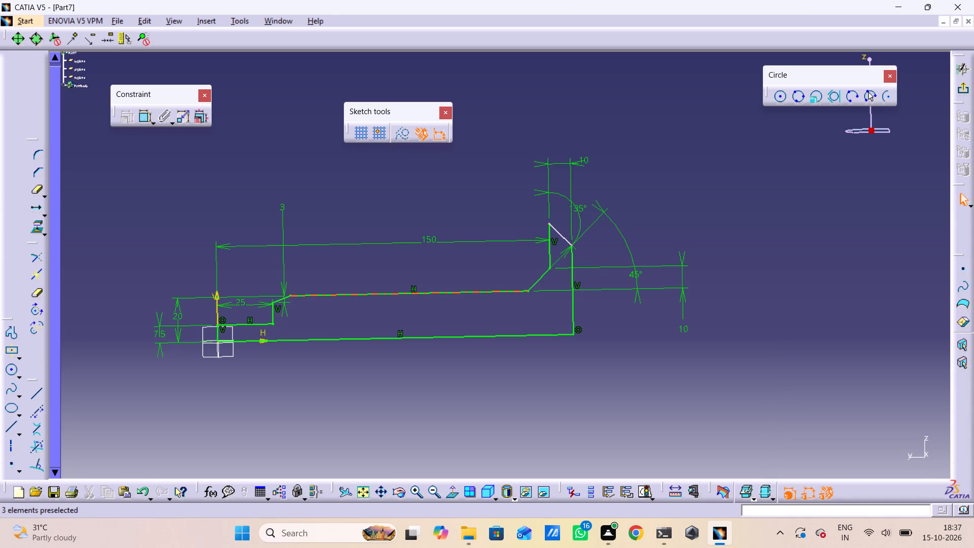
left_click_drag(627, 246, 606, 242, "ctrl")
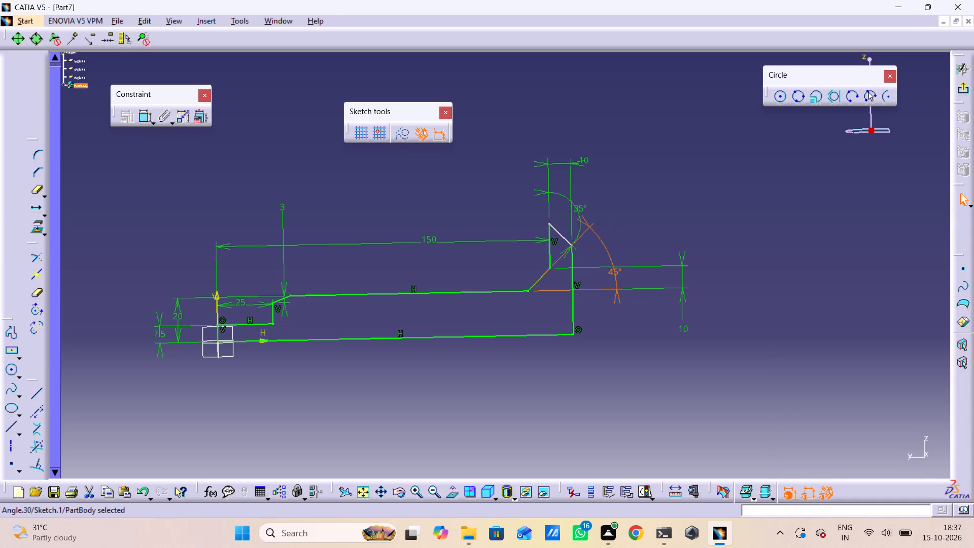
double_click(579, 204)
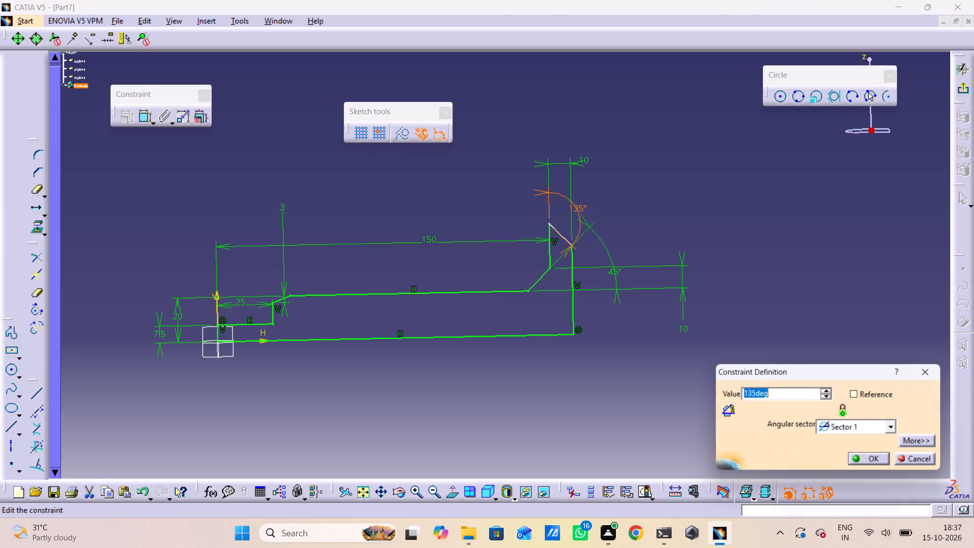
type("45")
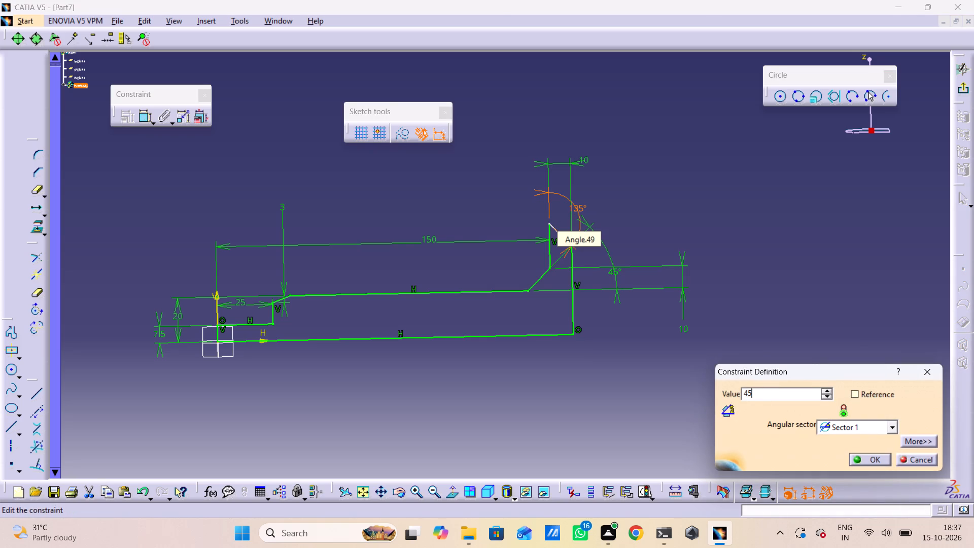
key("Return")
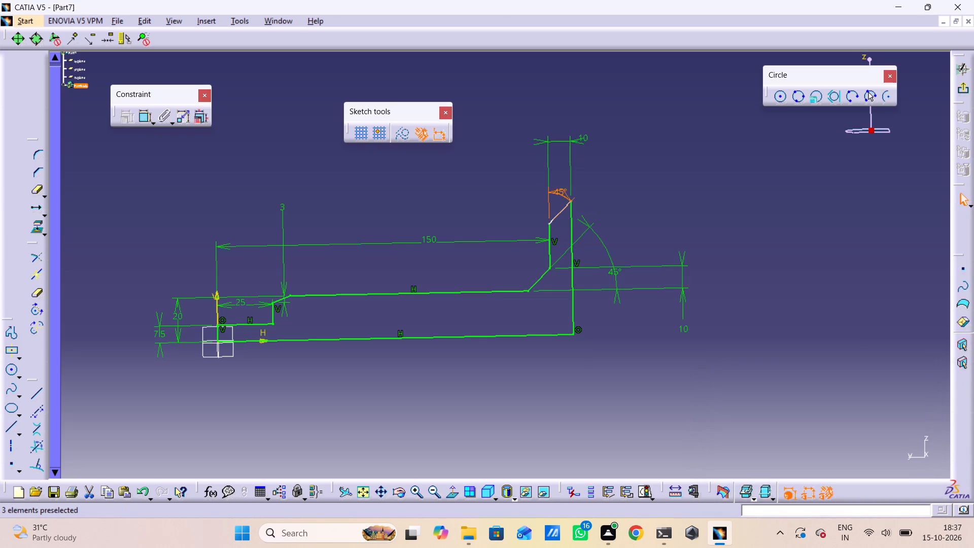
key("Escape")
left_click(646, 255)
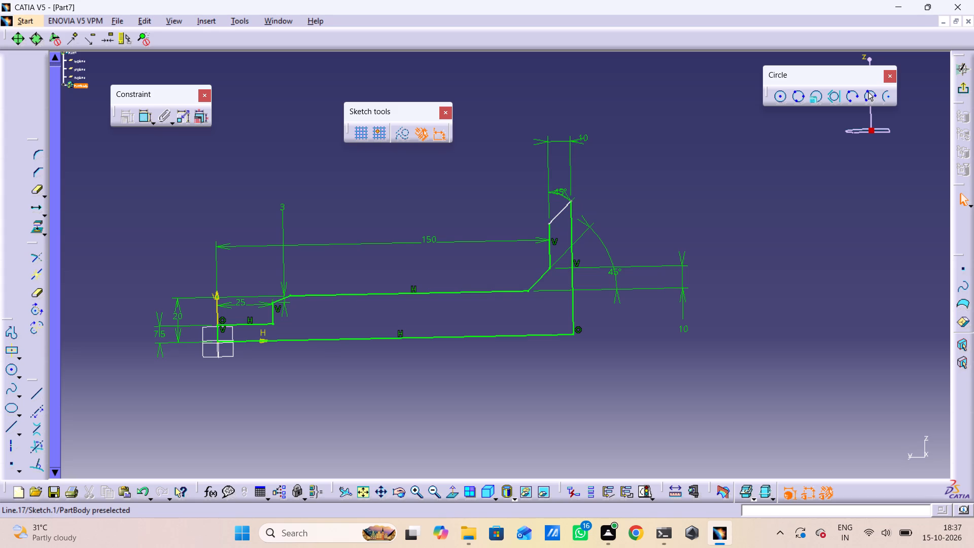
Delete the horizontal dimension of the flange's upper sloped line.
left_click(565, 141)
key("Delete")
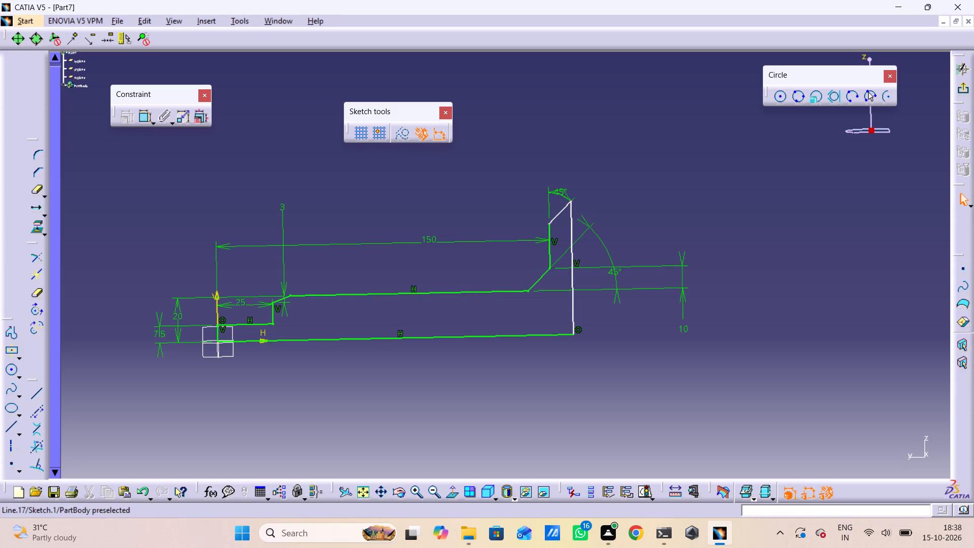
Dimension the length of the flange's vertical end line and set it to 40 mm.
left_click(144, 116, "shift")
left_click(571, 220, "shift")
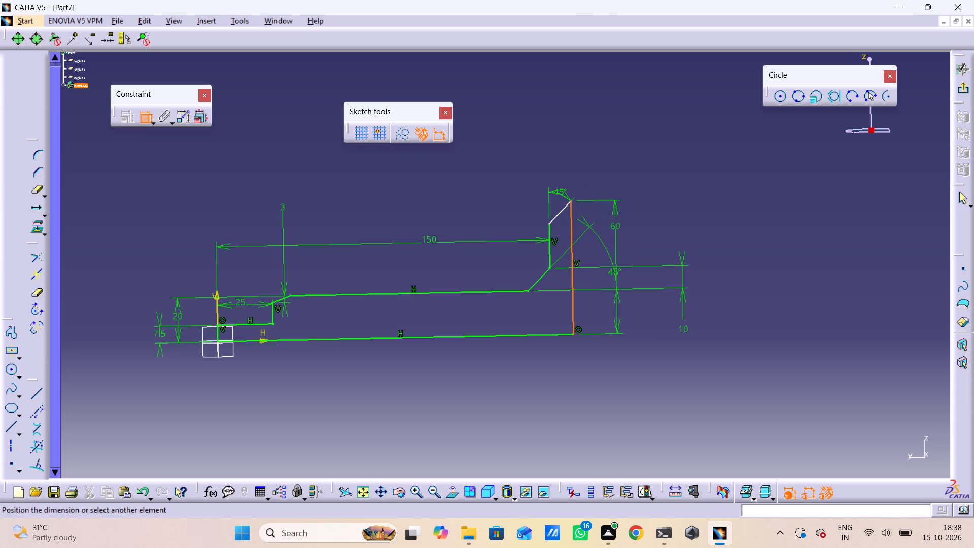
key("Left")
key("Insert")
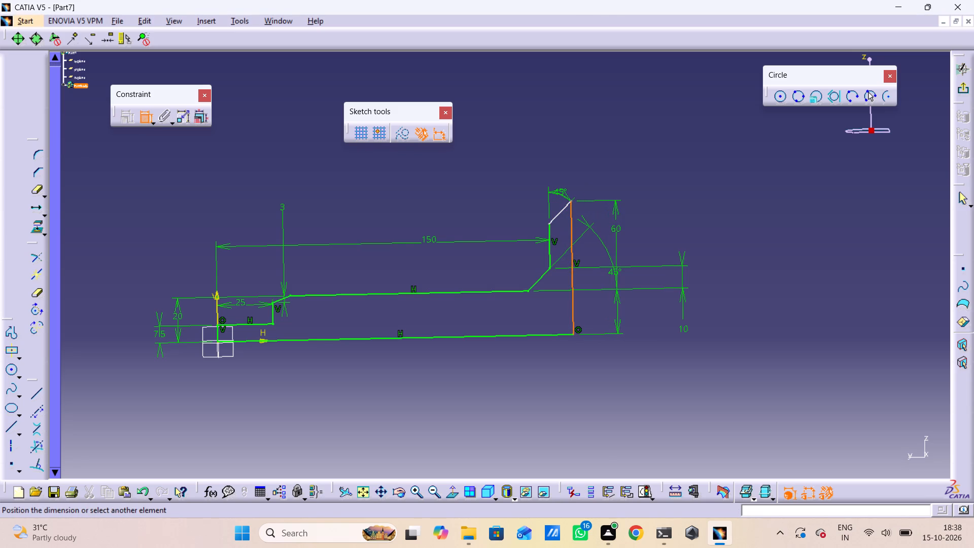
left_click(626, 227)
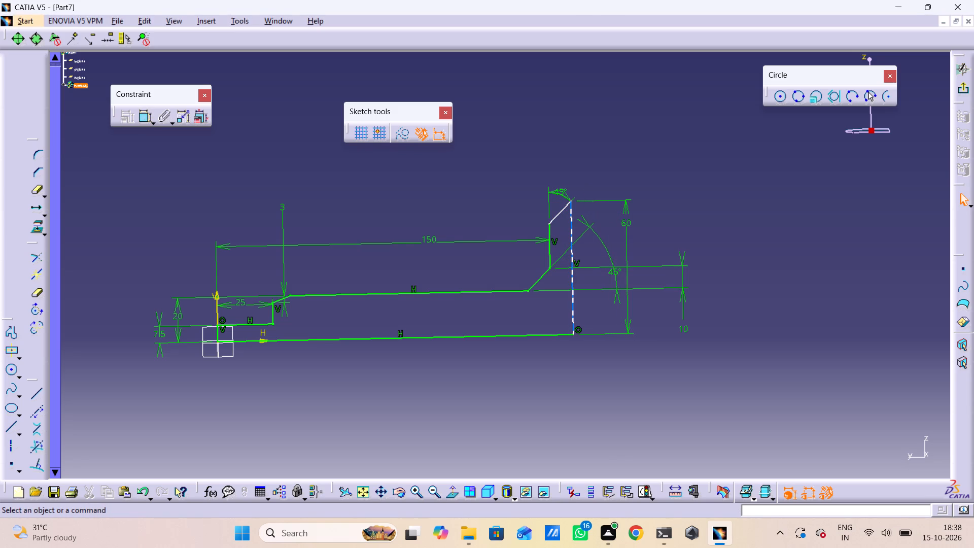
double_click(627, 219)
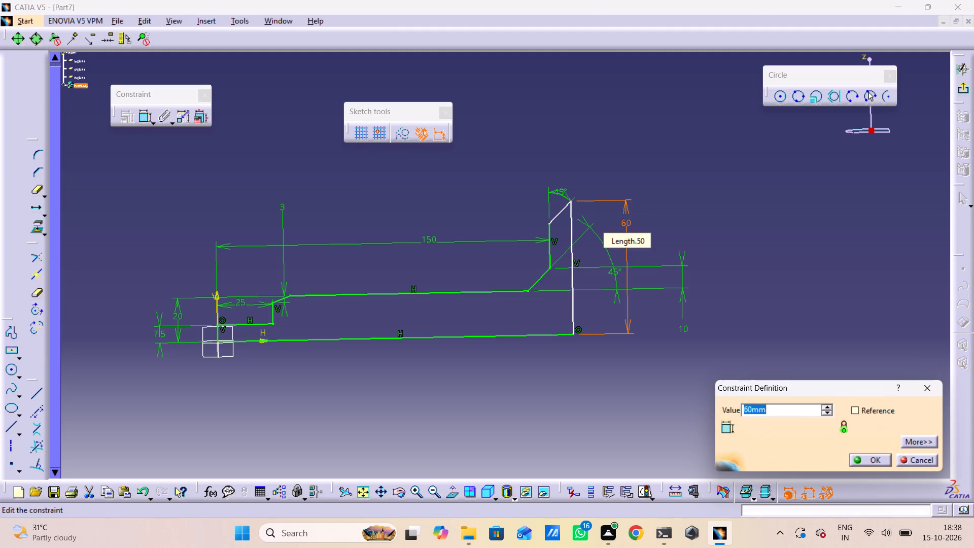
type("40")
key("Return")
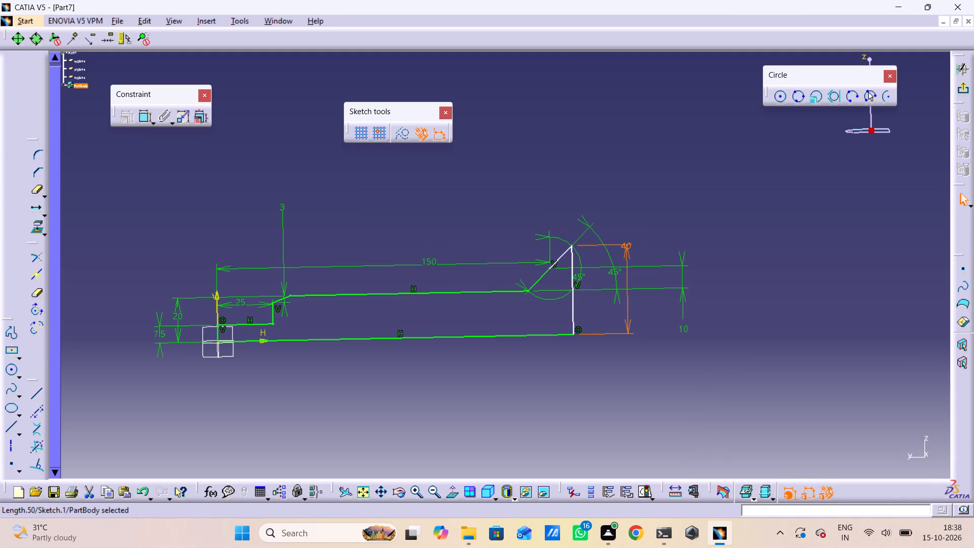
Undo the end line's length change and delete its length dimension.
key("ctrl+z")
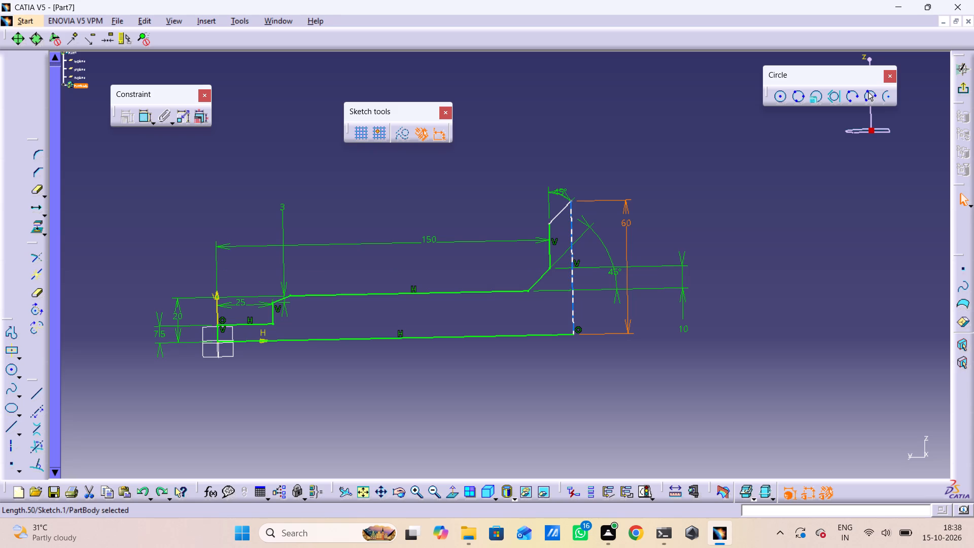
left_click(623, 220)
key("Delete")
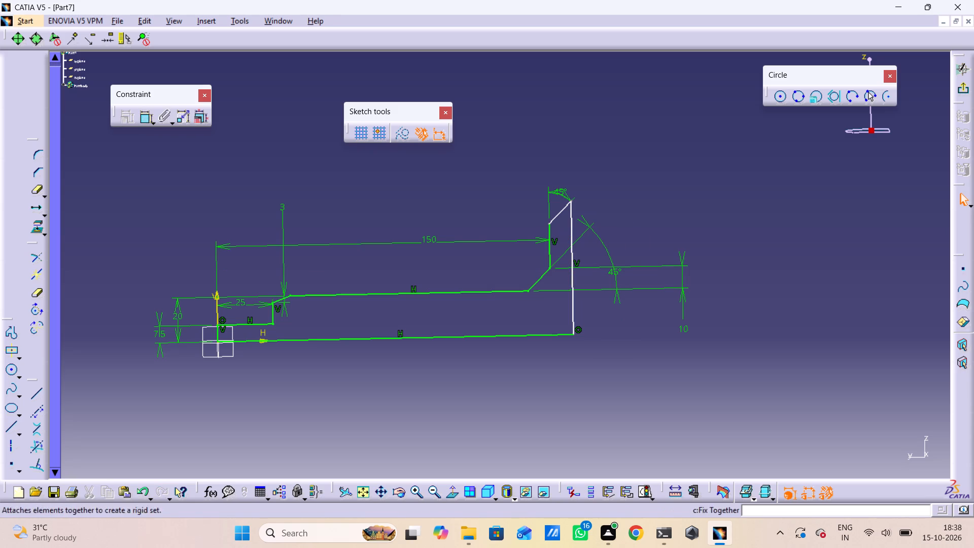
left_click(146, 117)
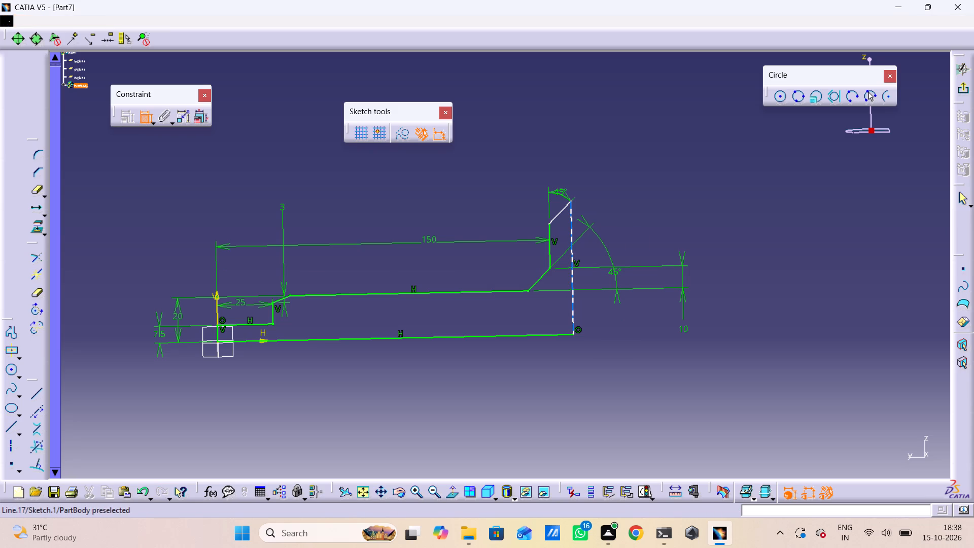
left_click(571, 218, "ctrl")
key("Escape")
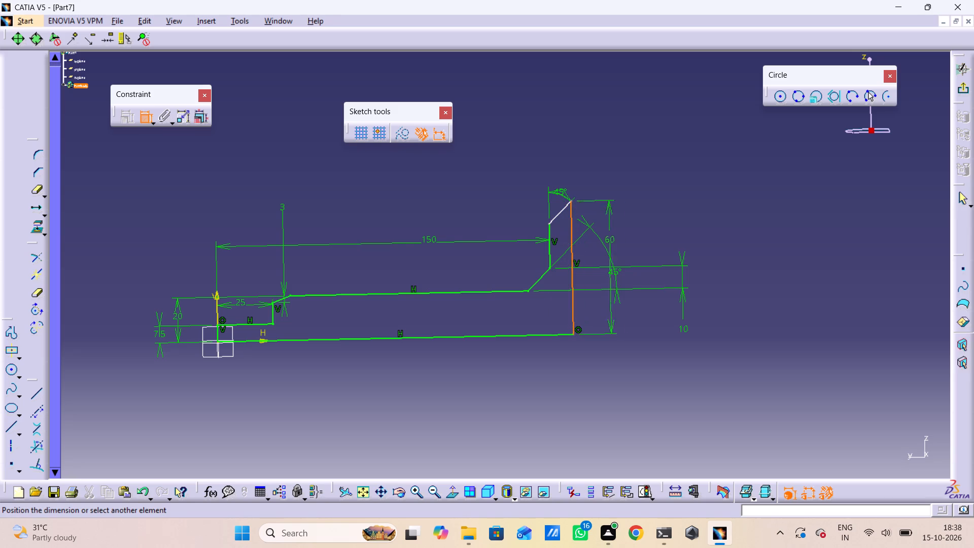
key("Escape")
Dimension the flange's upper sloped line in the vertical measure direction, placing the dimension outside the flange's end line.
left_click(147, 122, "ctrl")
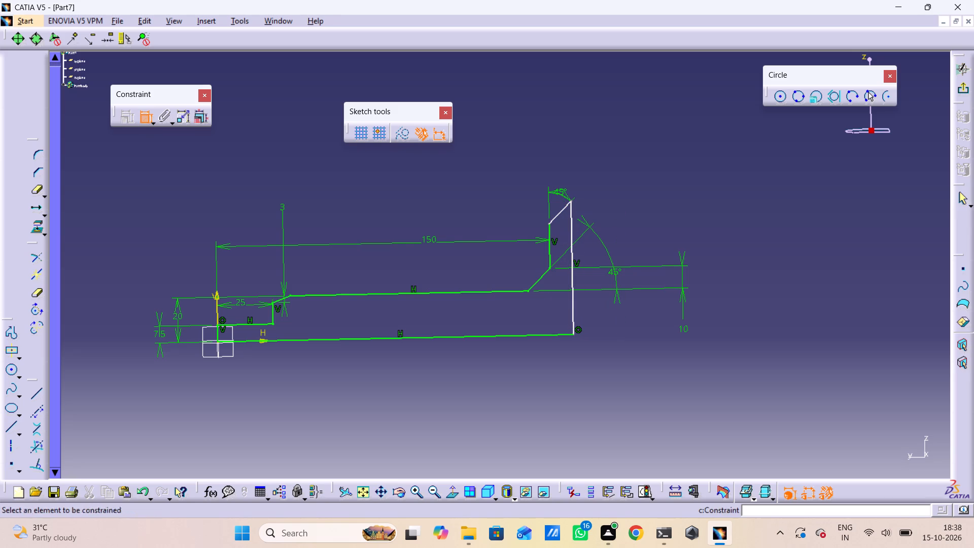
left_click(552, 223, "ctrl")
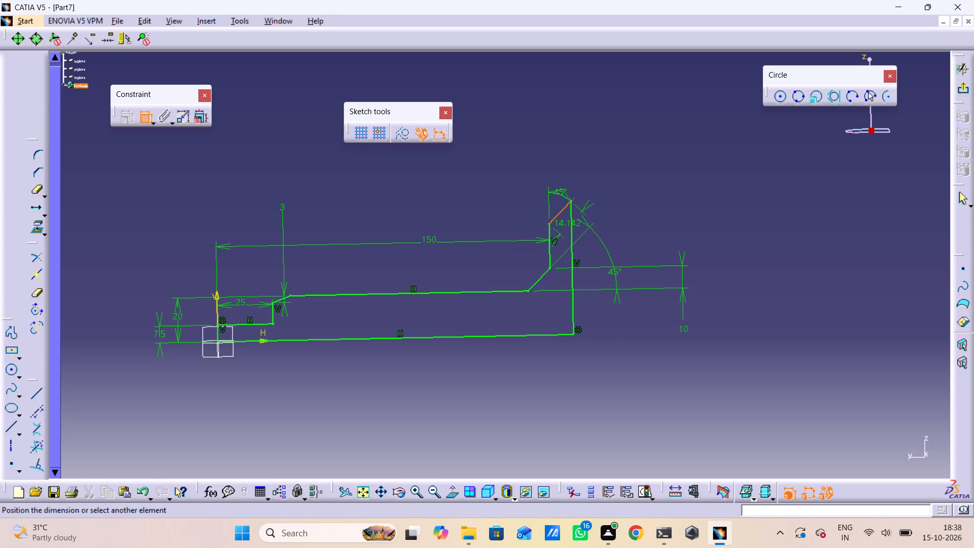
right_click(665, 186, "ctrl")
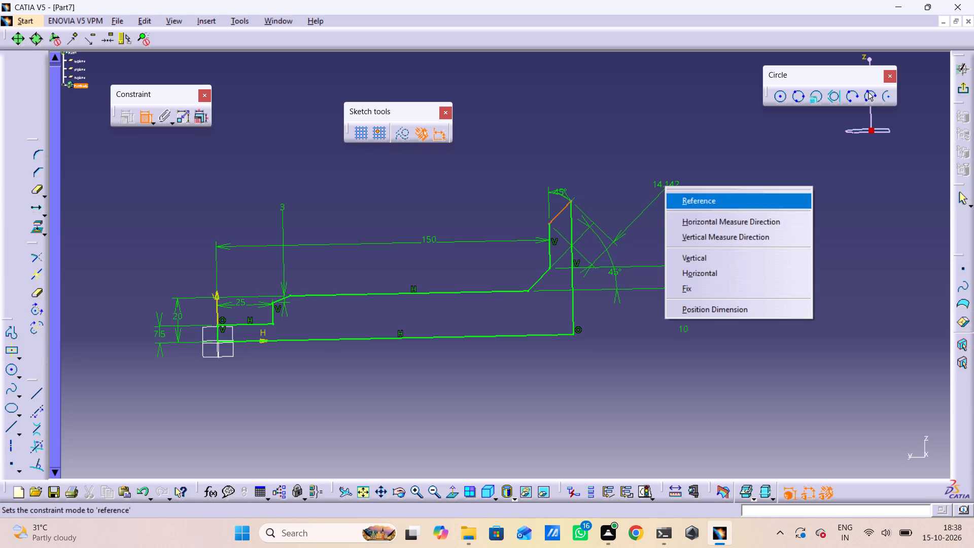
left_click(688, 230, "ctrl")
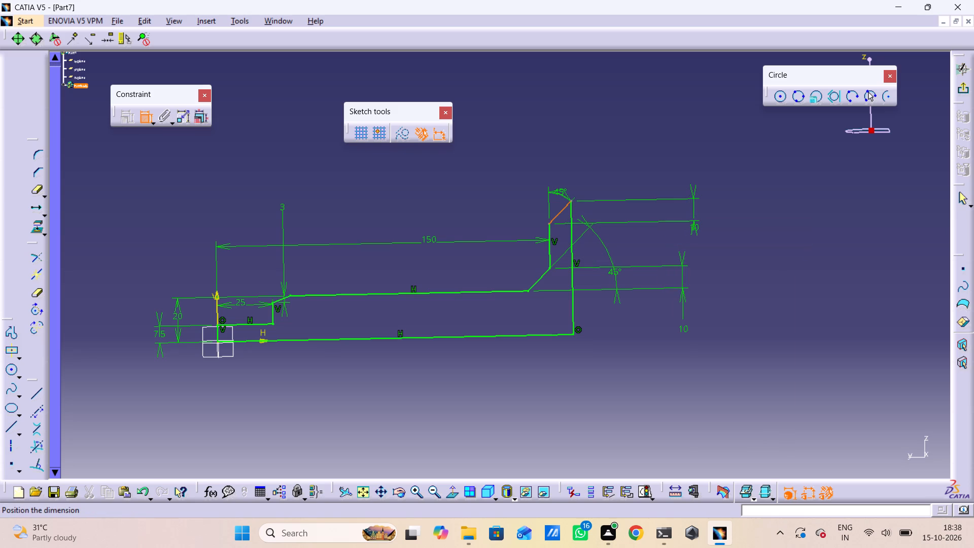
left_click(693, 230)
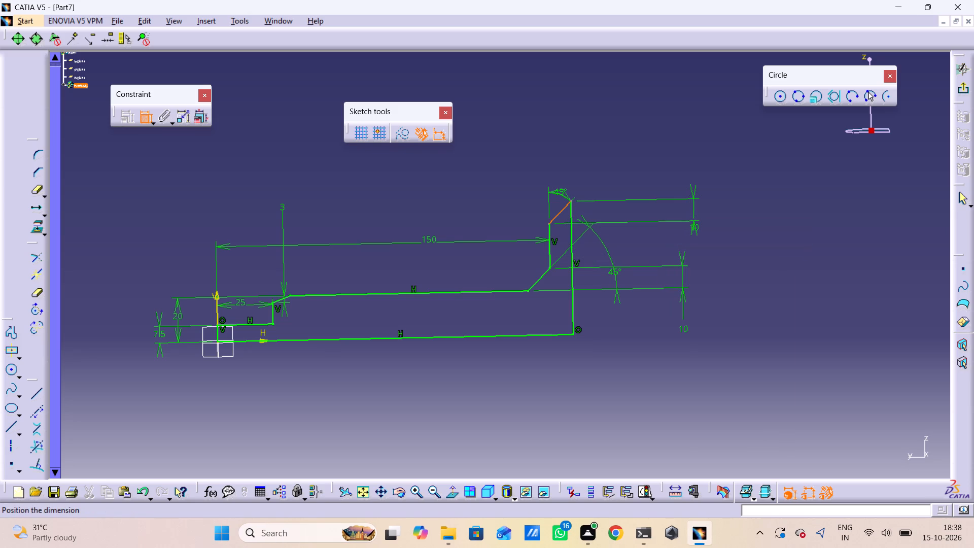
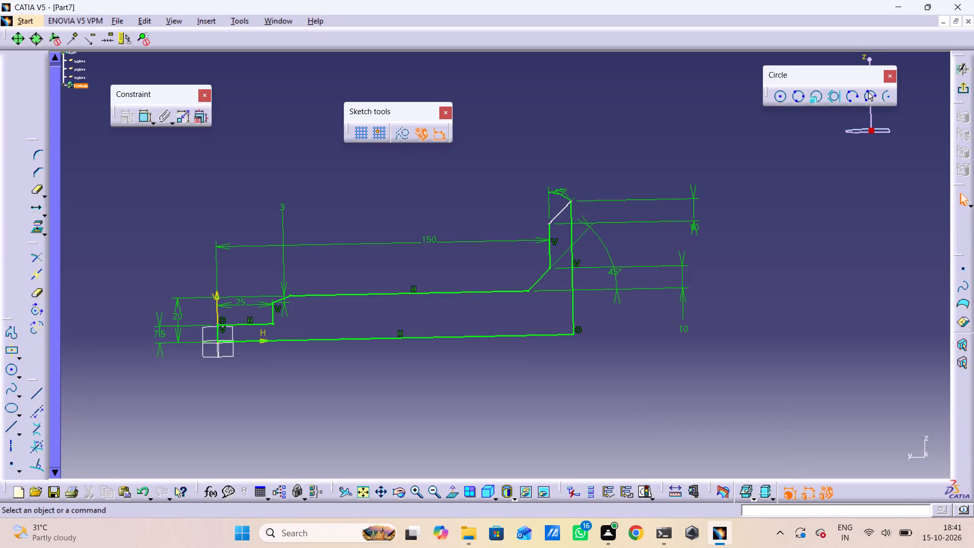
Examine the flange's upper sloped line and vertical end line up close, along with the dimensions around them.
left_click(563, 211)
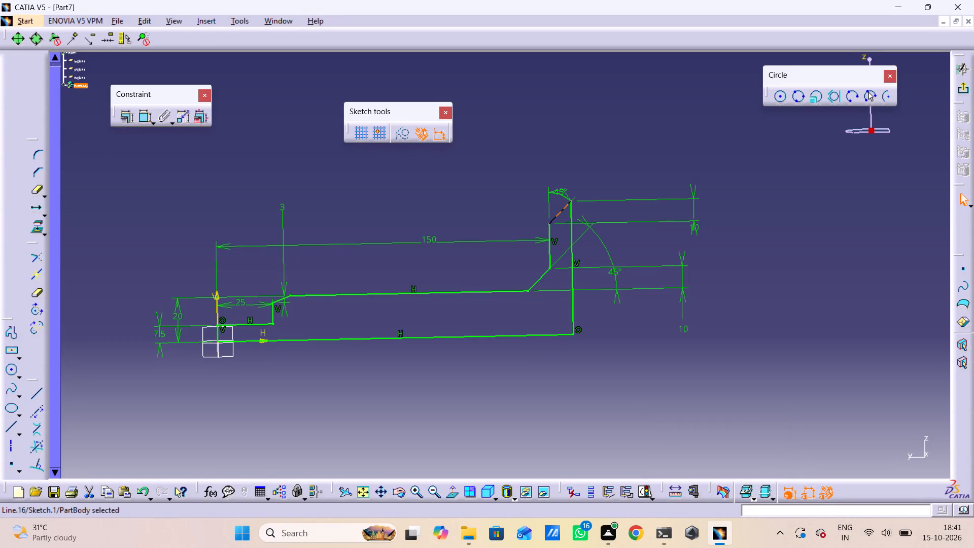
middle_click(563, 211, "shift")
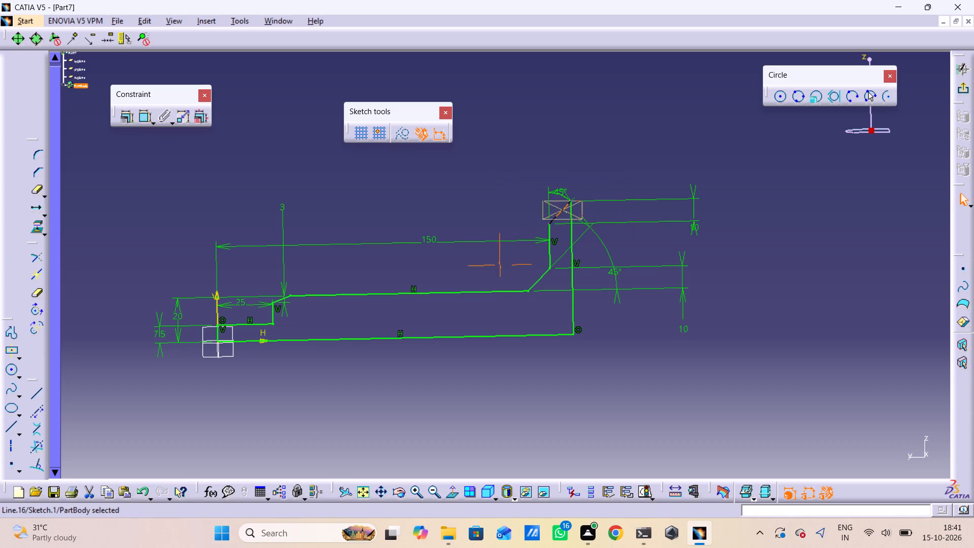
middle_click_drag(560, 209, 573, 279, "ctrl")
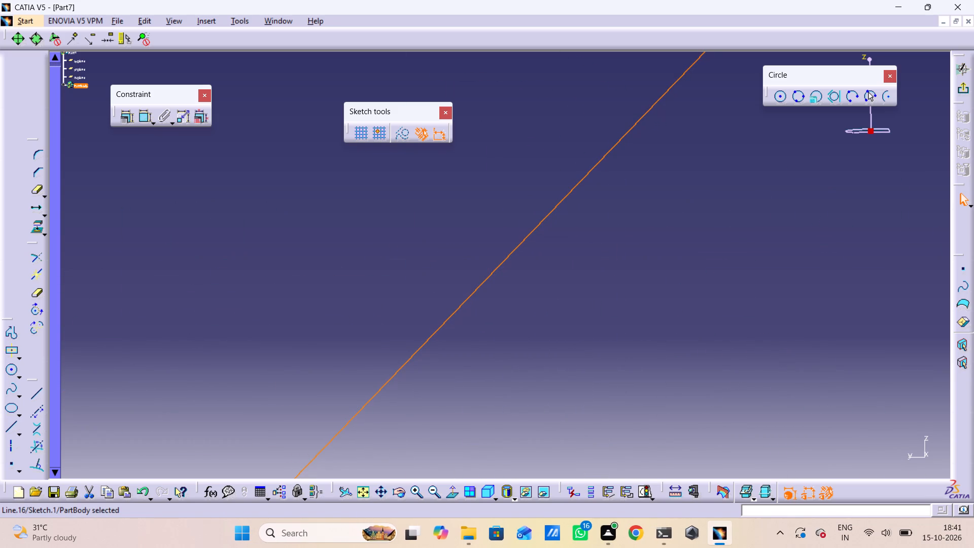
middle_click_drag(571, 246, 588, 335, "ctrl")
scroll(571, 246, "down", 1, "ctrl")
middle_click_drag(569, 129, 583, 291, "ctrl")
middle_click_drag(567, 189, 581, 258, "ctrl")
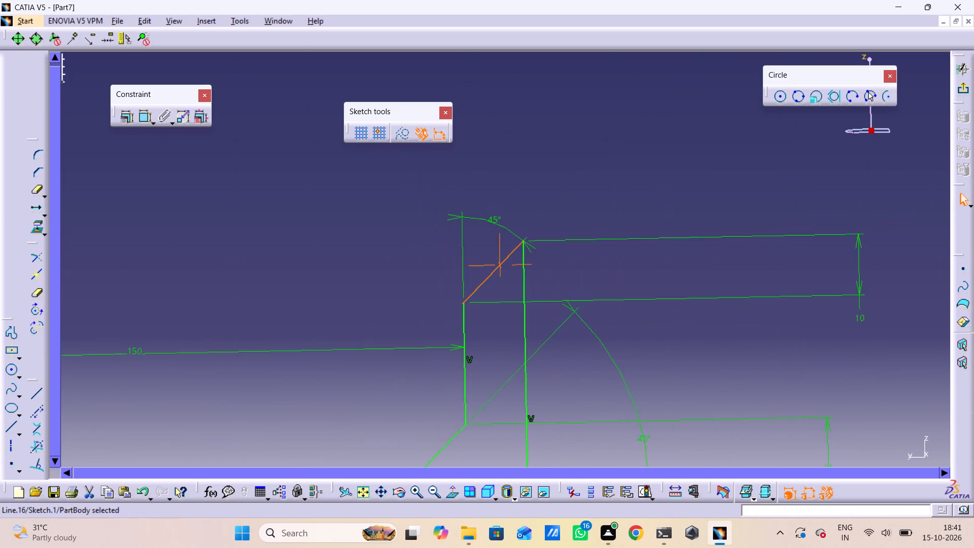
middle_click_drag(577, 222, 586, 267, "ctrl")
middle_click_drag(586, 251, 590, 272, "ctrl")
middle_click_drag(584, 249, 589, 268, "ctrl")
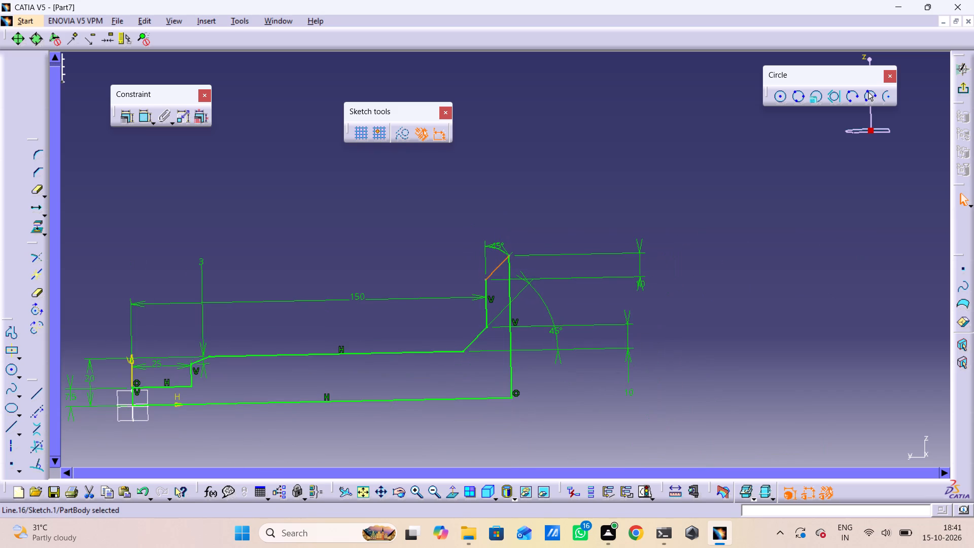
middle_click_drag(584, 301, 591, 302, "ctrl")
middle_click_drag(598, 315, 620, 308)
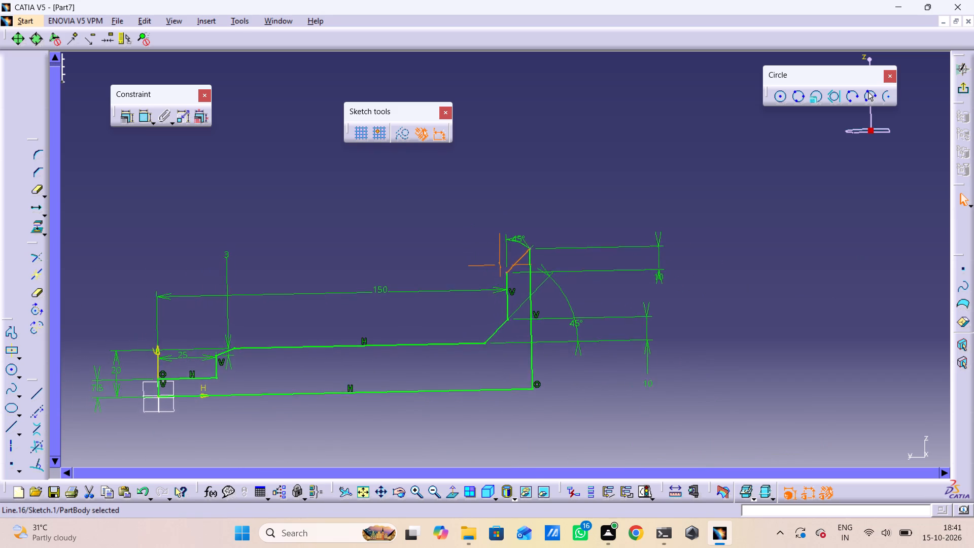
middle_click_drag(620, 308, 722, 291)
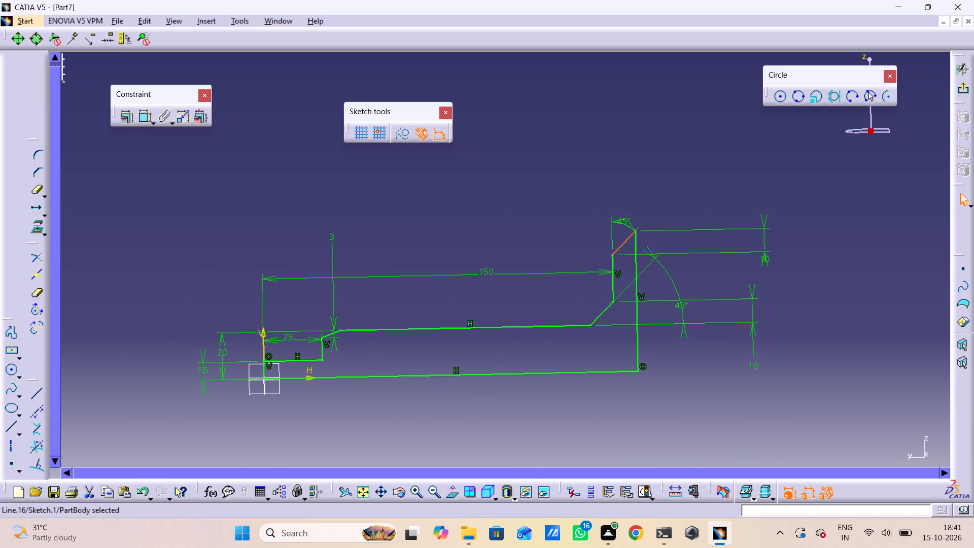
left_click(637, 350)
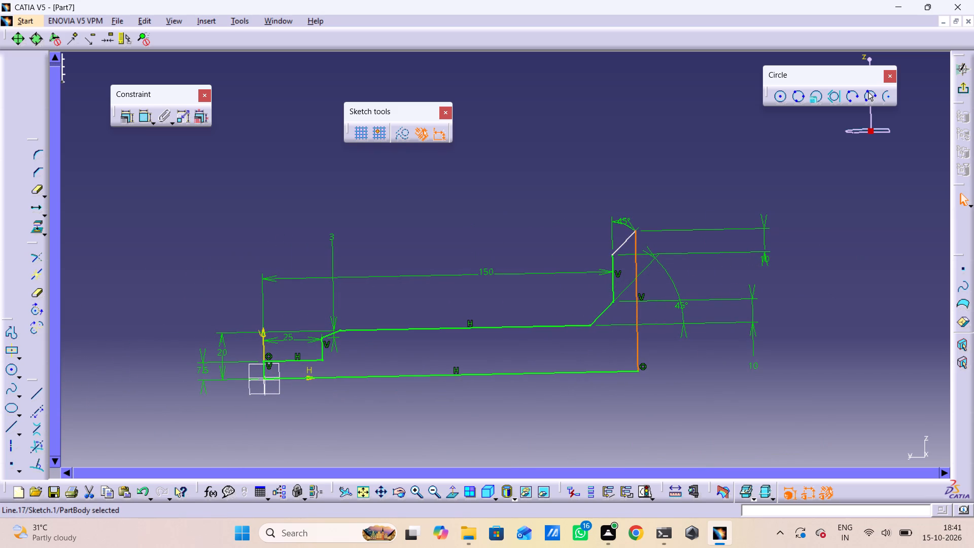
key("Escape")
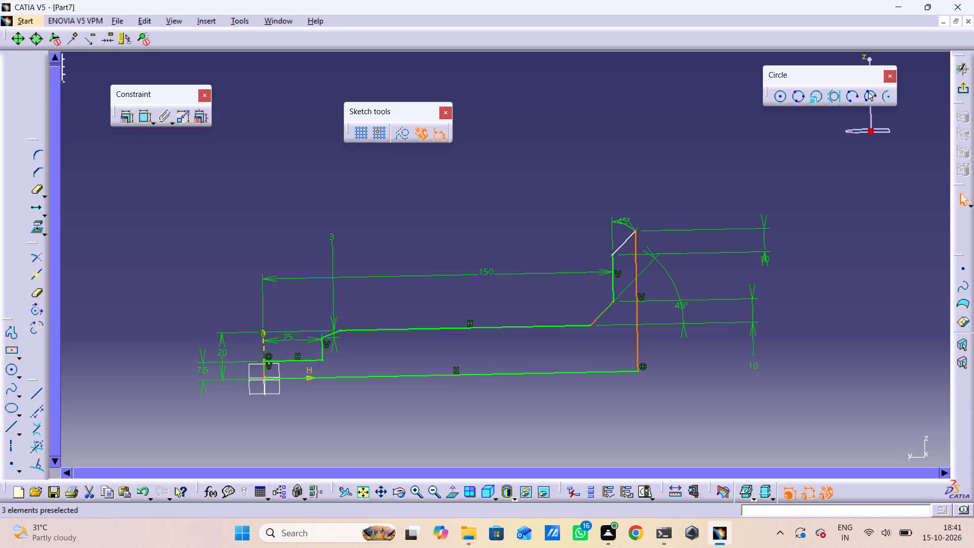
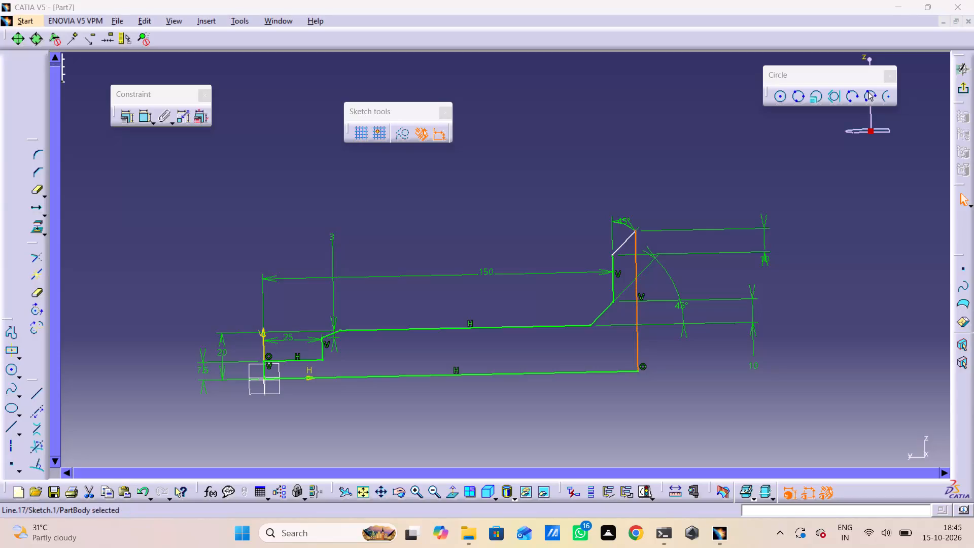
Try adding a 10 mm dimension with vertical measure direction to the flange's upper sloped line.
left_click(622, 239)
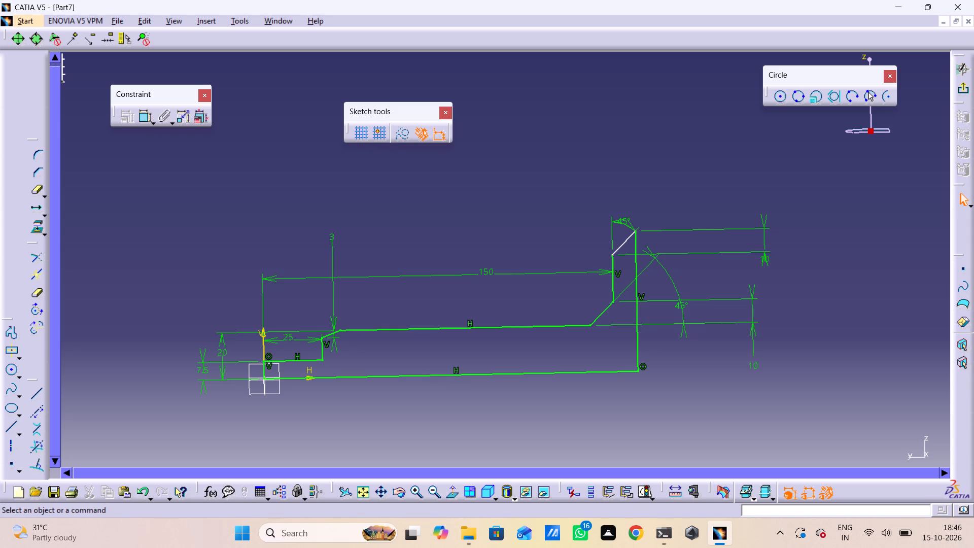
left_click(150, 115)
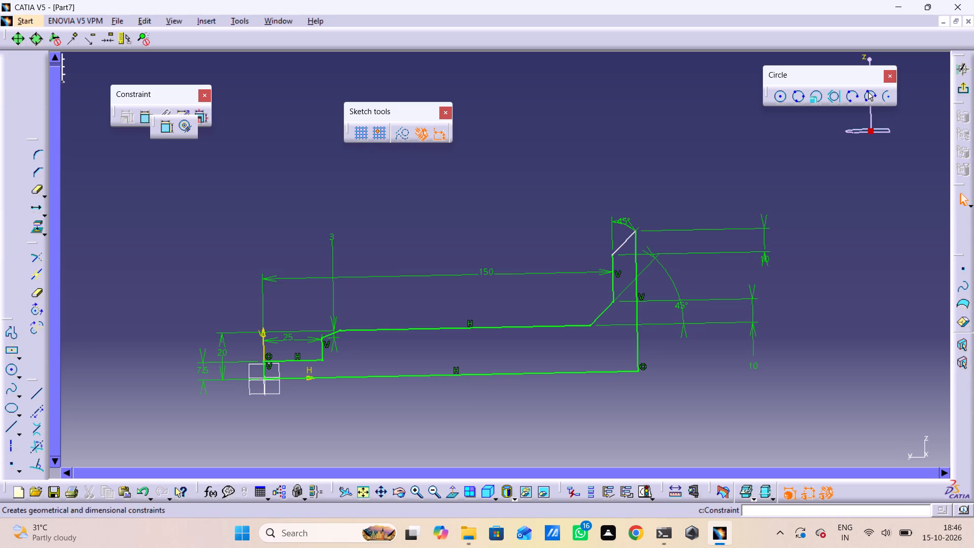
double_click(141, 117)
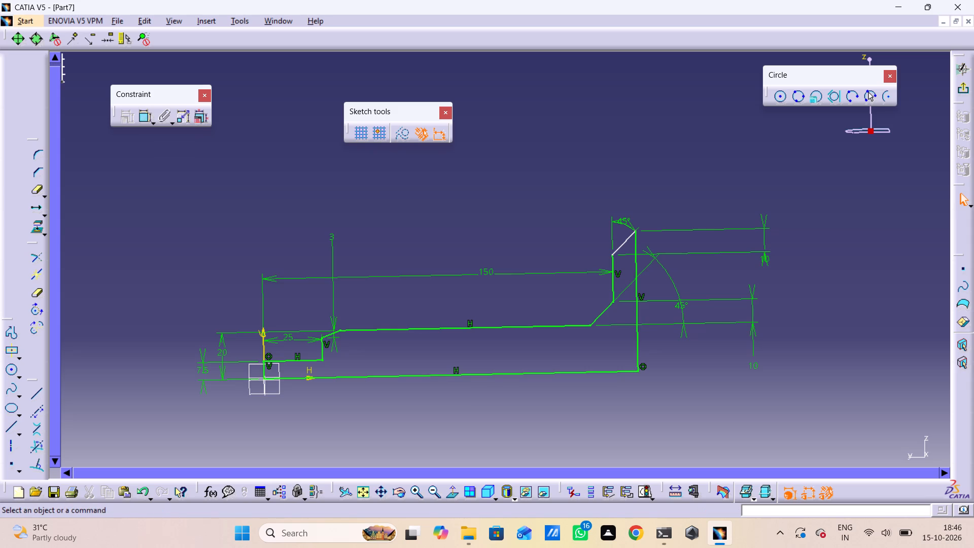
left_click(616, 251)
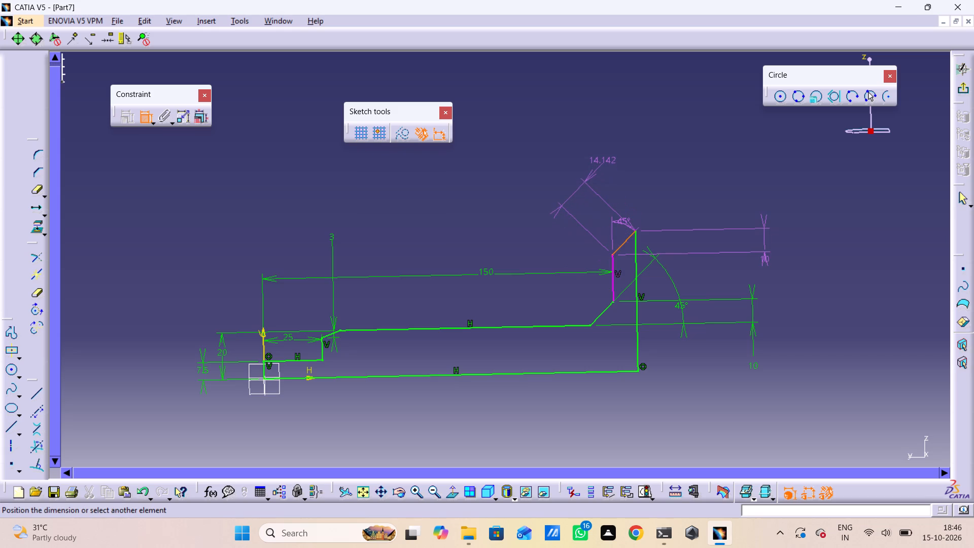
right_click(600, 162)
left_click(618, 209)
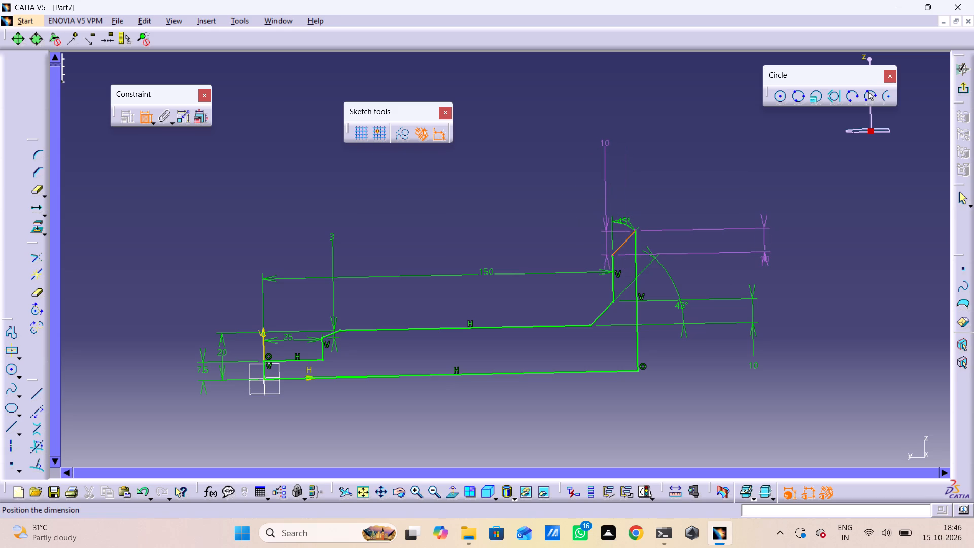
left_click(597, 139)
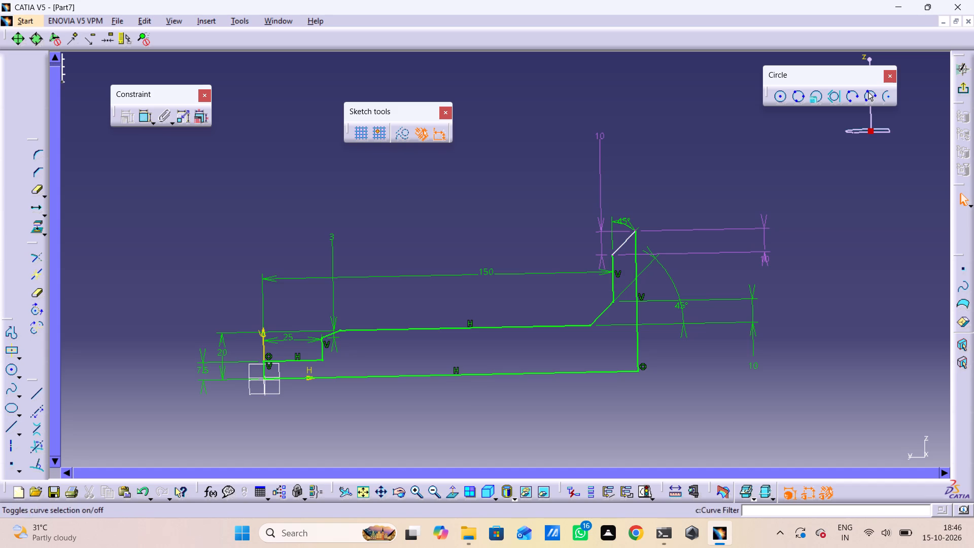
Delete the upper sloped line's 45° angle and its older 10 mm vertical dimension, the one beyond the vertical end line.
left_click(758, 227)
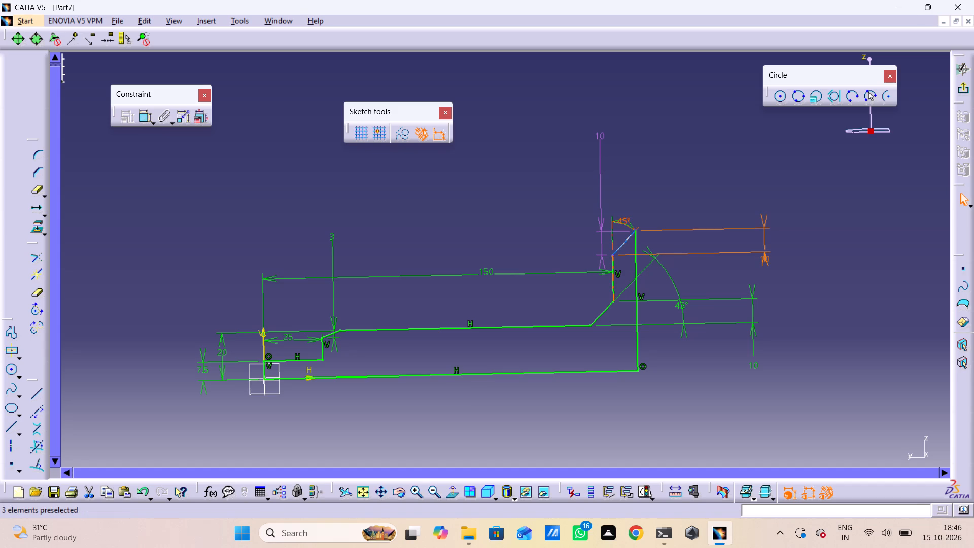
left_click(618, 220)
left_click(629, 225)
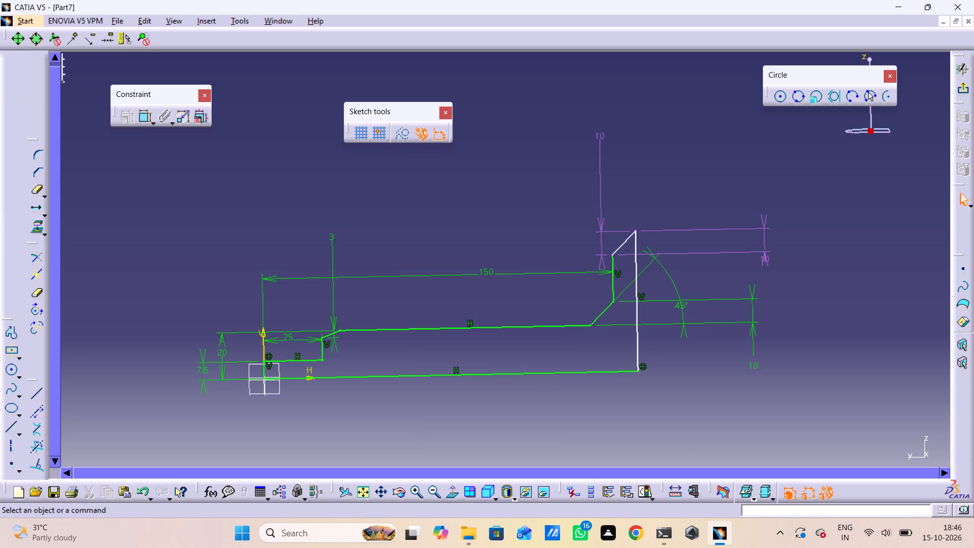
left_click(720, 226)
left_click(717, 229)
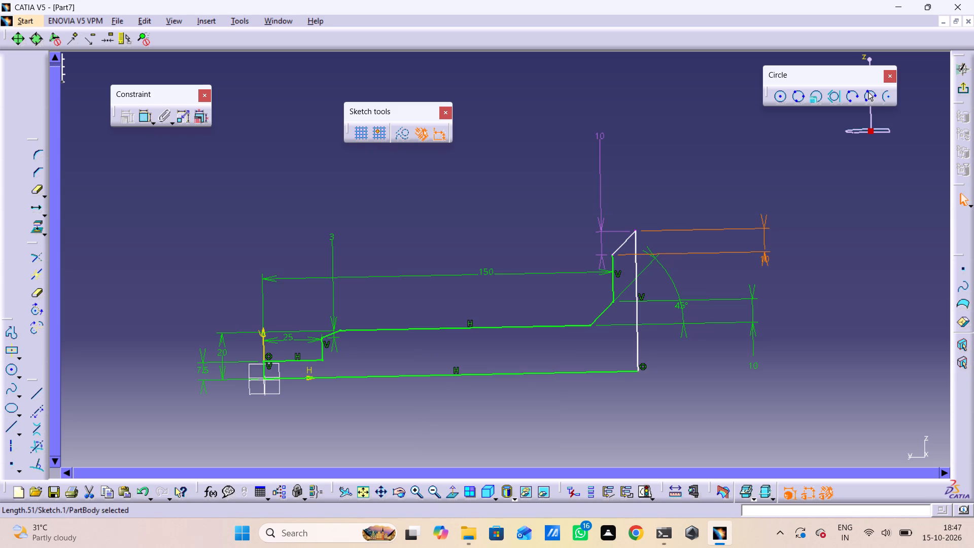
key("Delete")
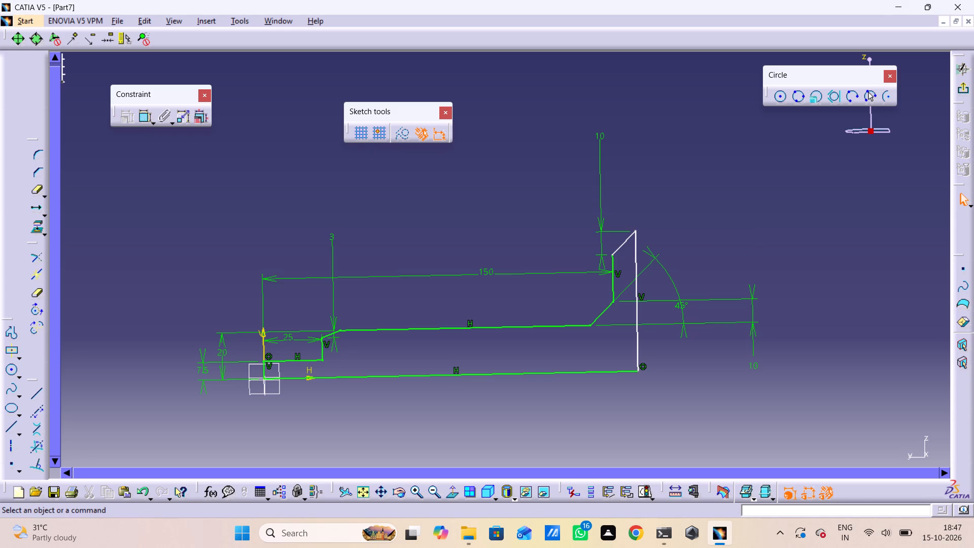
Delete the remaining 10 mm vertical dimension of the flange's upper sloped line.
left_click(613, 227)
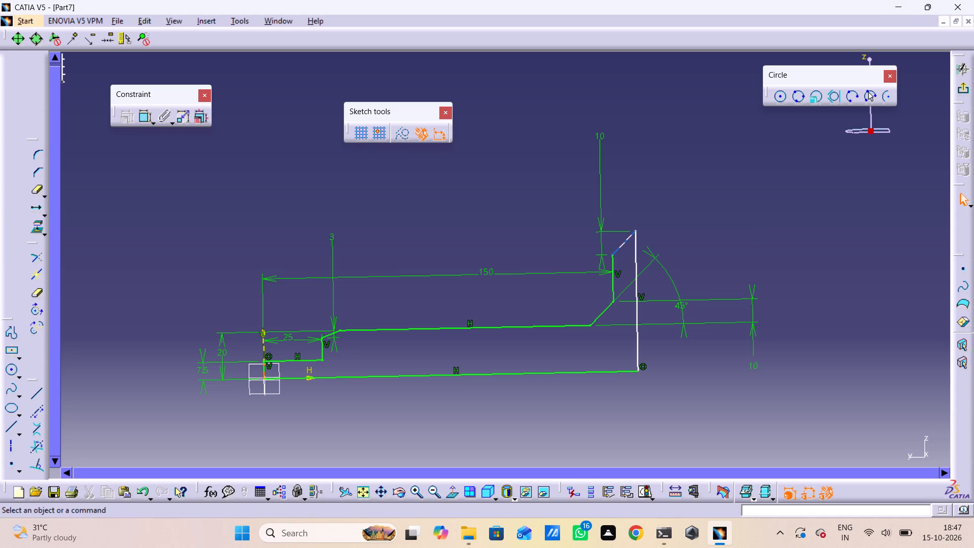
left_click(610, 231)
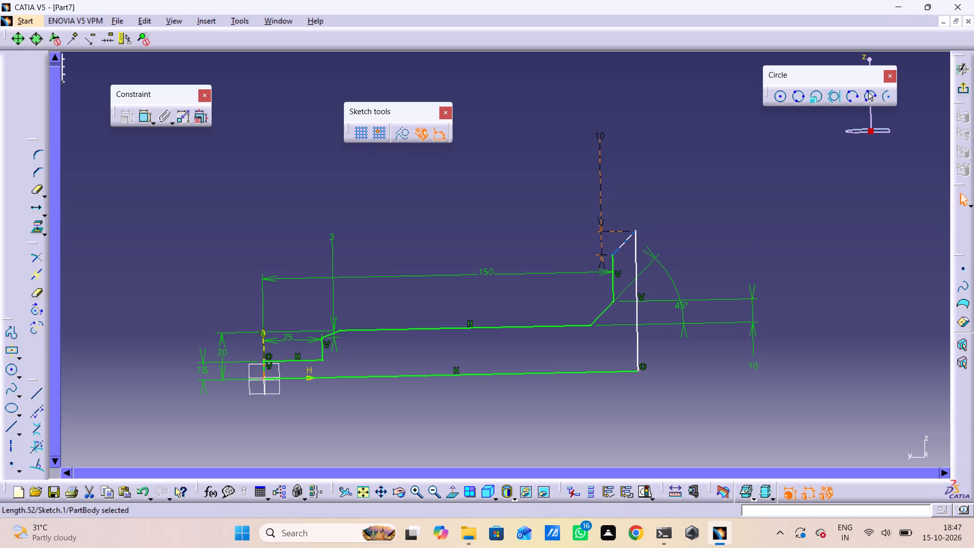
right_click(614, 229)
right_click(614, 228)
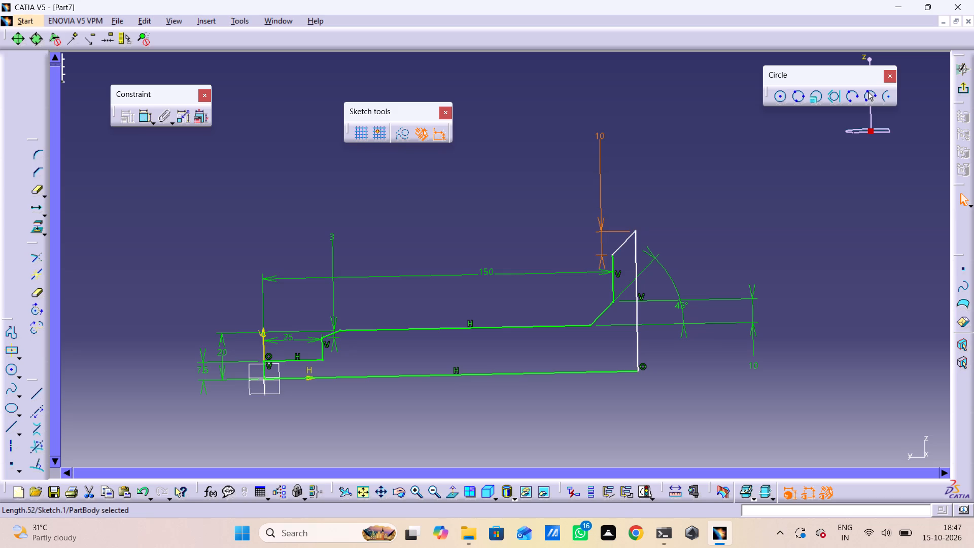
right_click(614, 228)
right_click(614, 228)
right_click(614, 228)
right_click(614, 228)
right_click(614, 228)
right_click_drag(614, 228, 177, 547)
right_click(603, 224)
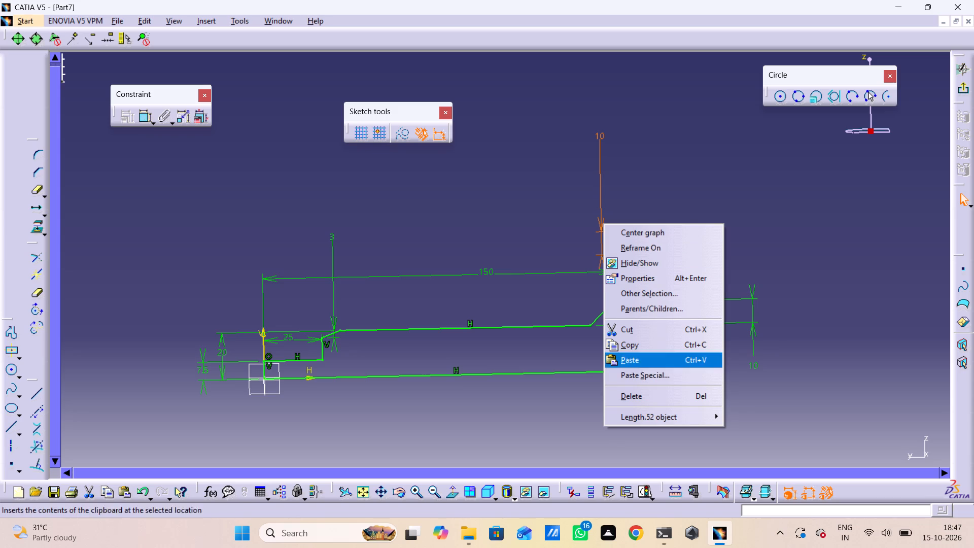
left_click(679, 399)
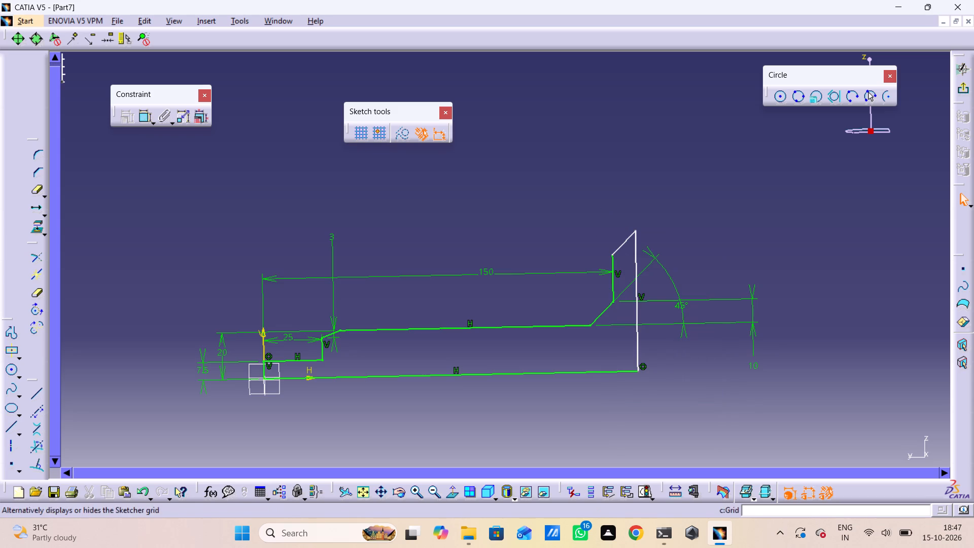
Dimension the flange's upper sloped line with horizontal measure direction at 10 mm, placing the dimension above the flange.
left_click(144, 118)
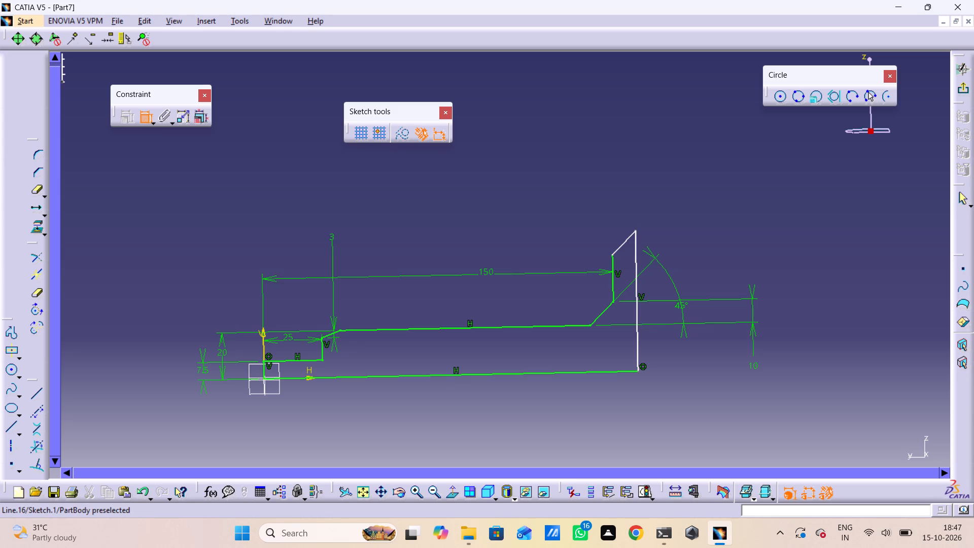
left_click(623, 238)
right_click(633, 176)
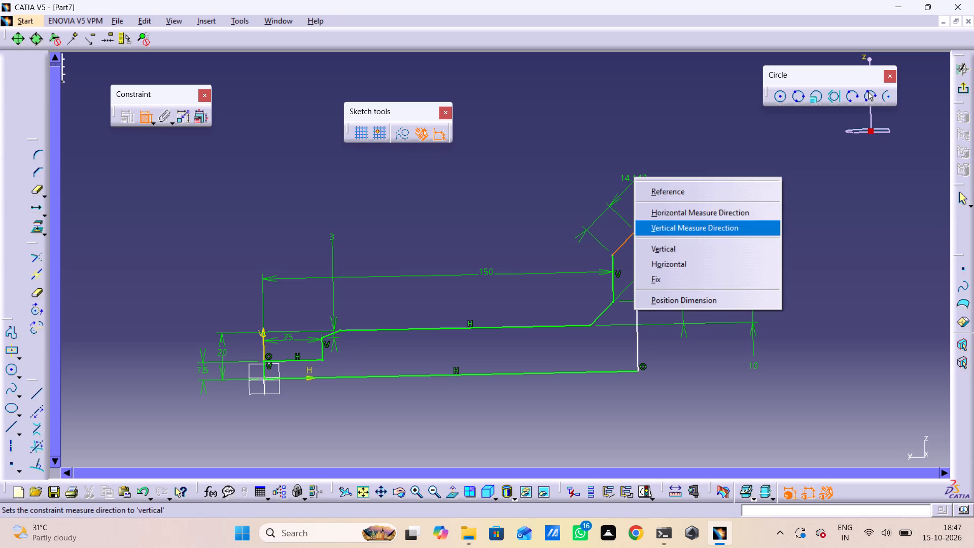
left_click(660, 230)
right_click(614, 182)
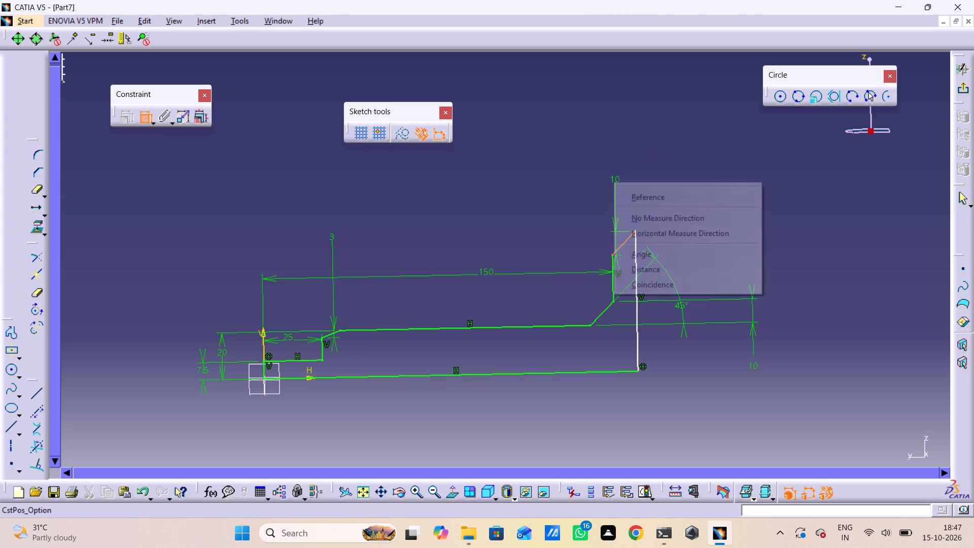
left_click(647, 237)
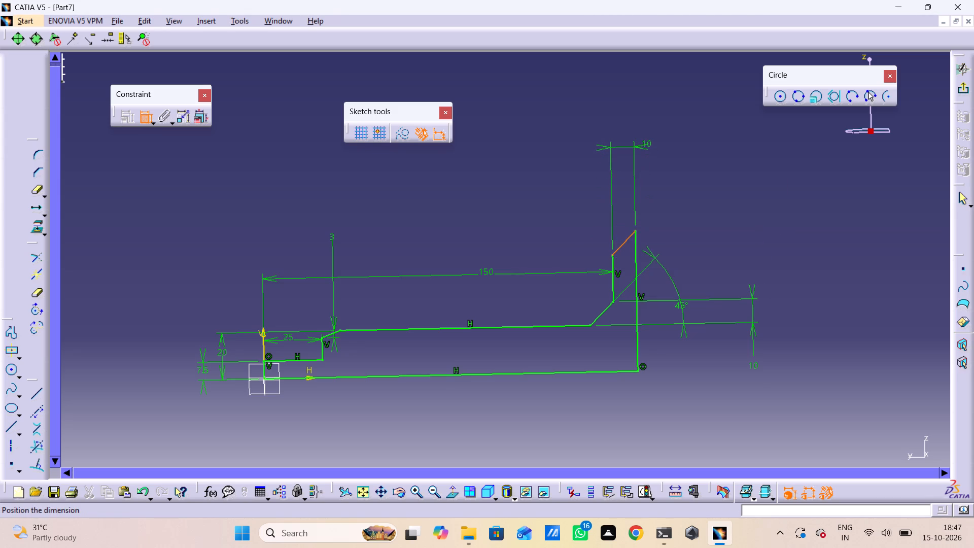
left_click(647, 146)
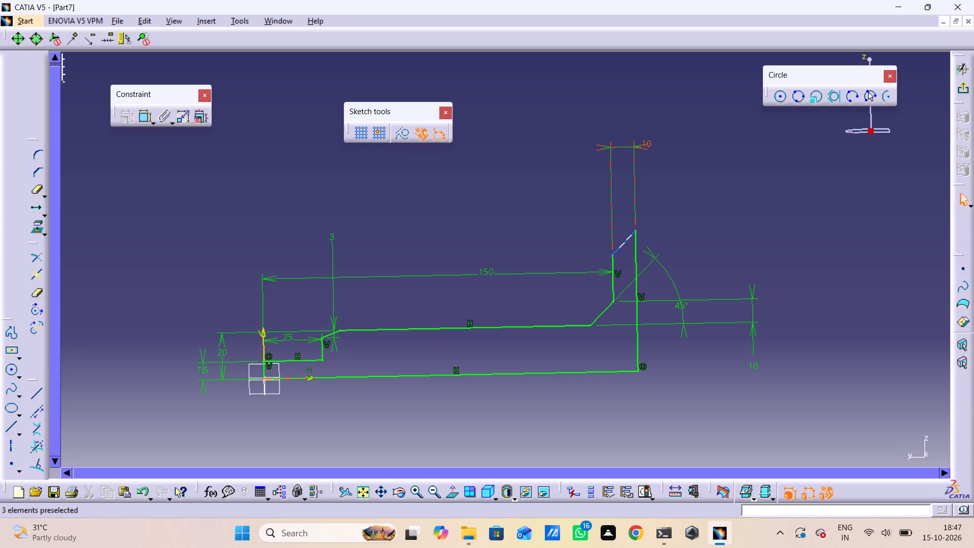
Dimension the length of the flange's vertical end line and set it to 40 mm.
middle_click_drag(643, 243, 639, 199)
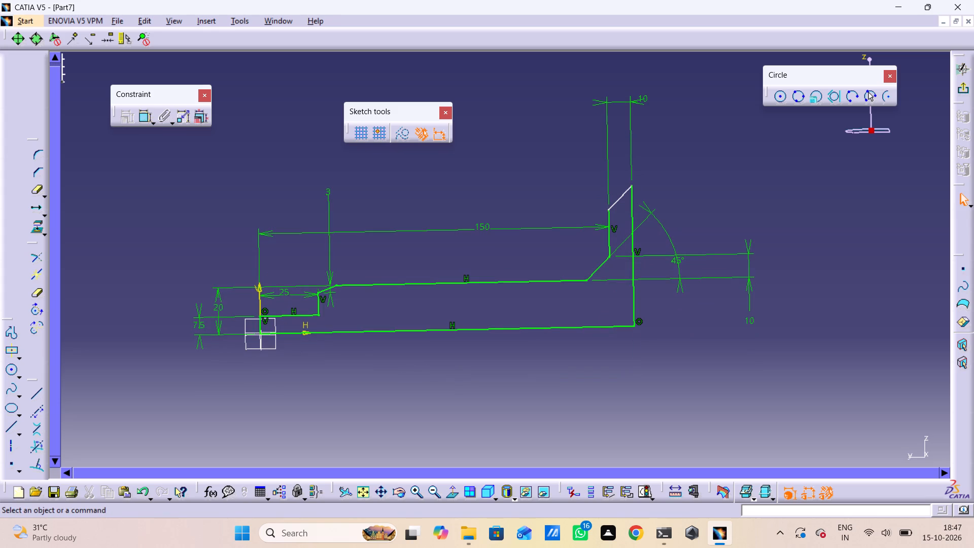
middle_click_drag(637, 370, 651, 389)
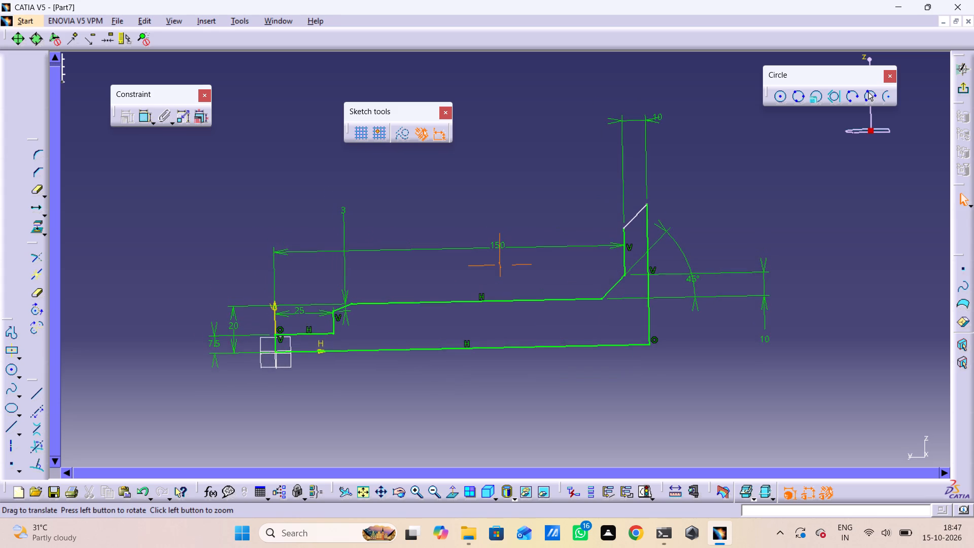
middle_click_drag(651, 389, 655, 405)
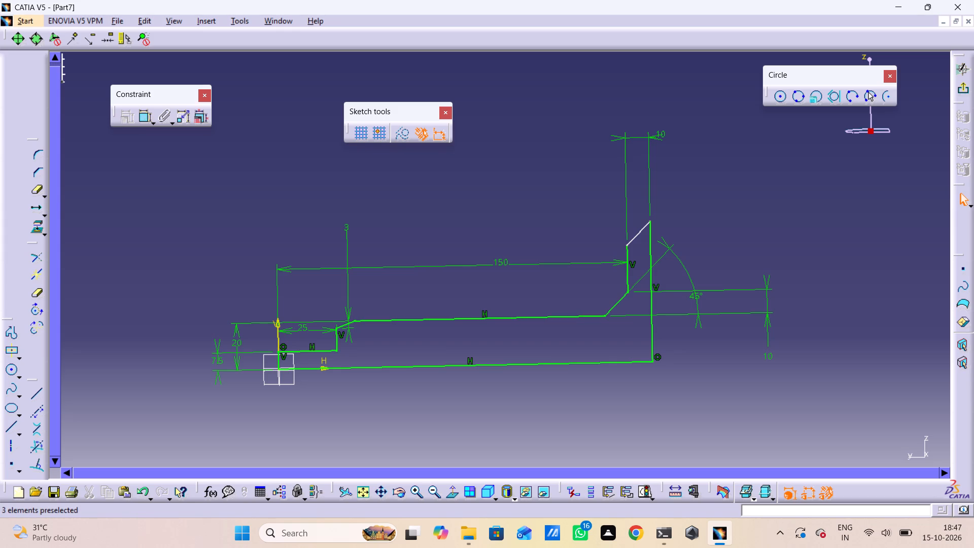
left_click(137, 120)
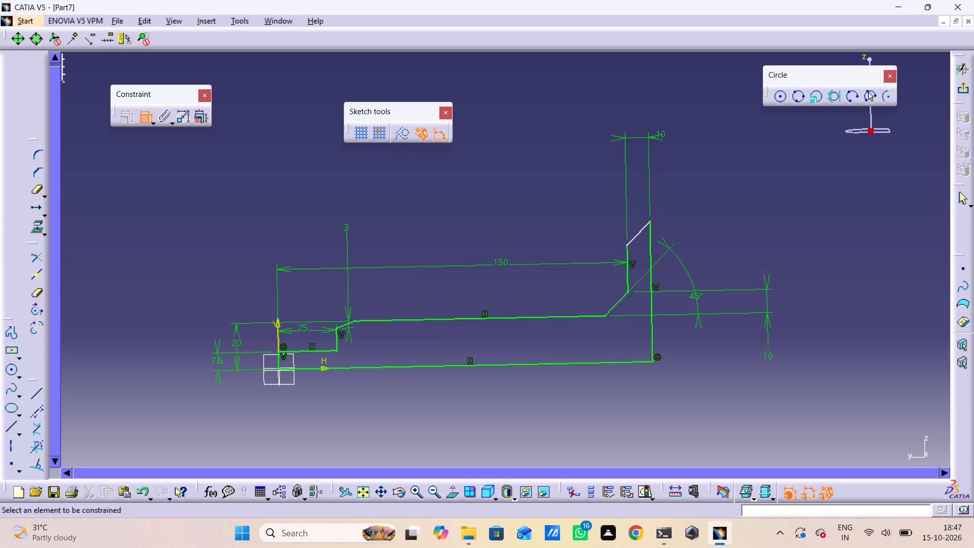
left_click(655, 340)
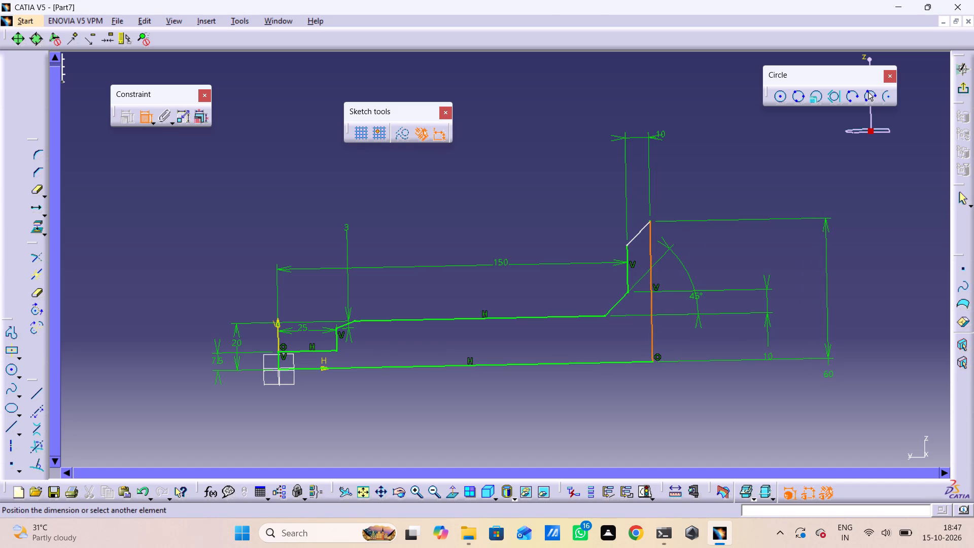
left_click(832, 378)
double_click(831, 375)
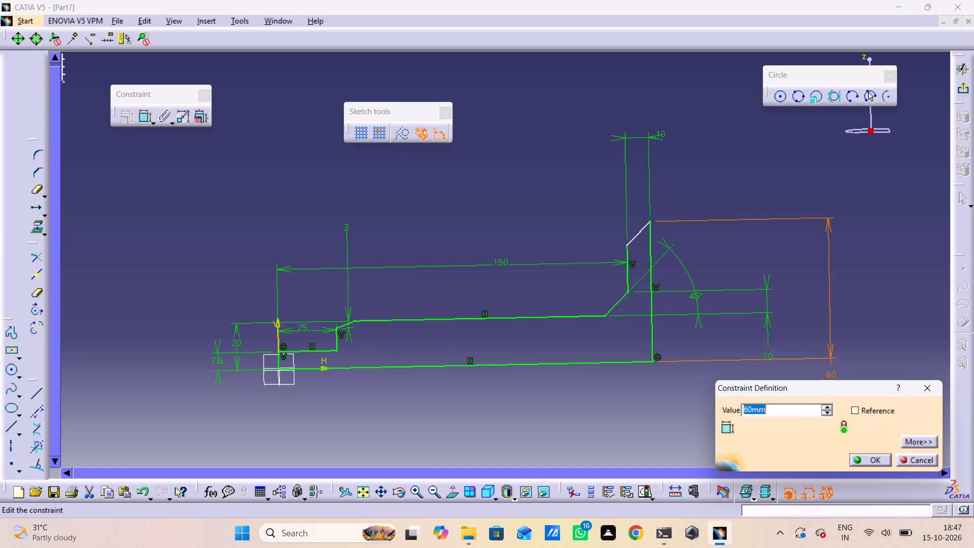
type("40")
key("Return")
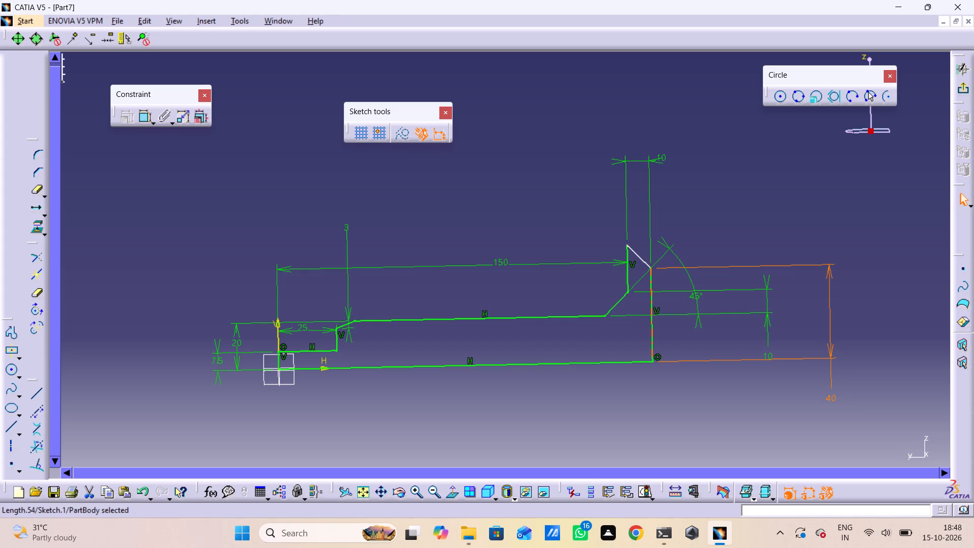
Delete the 40 mm length dimension from the flange's vertical end line.
left_click(830, 348)
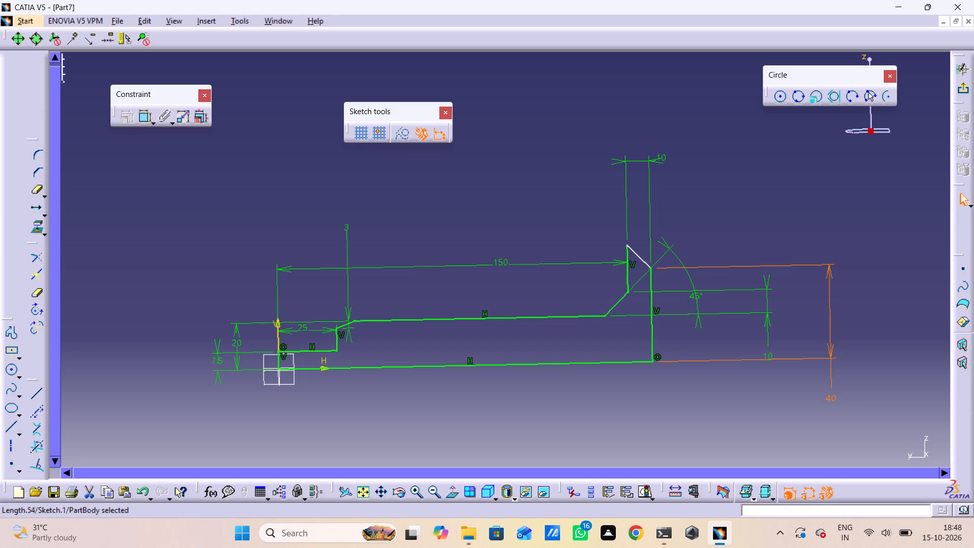
left_click(830, 348)
key("Delete")
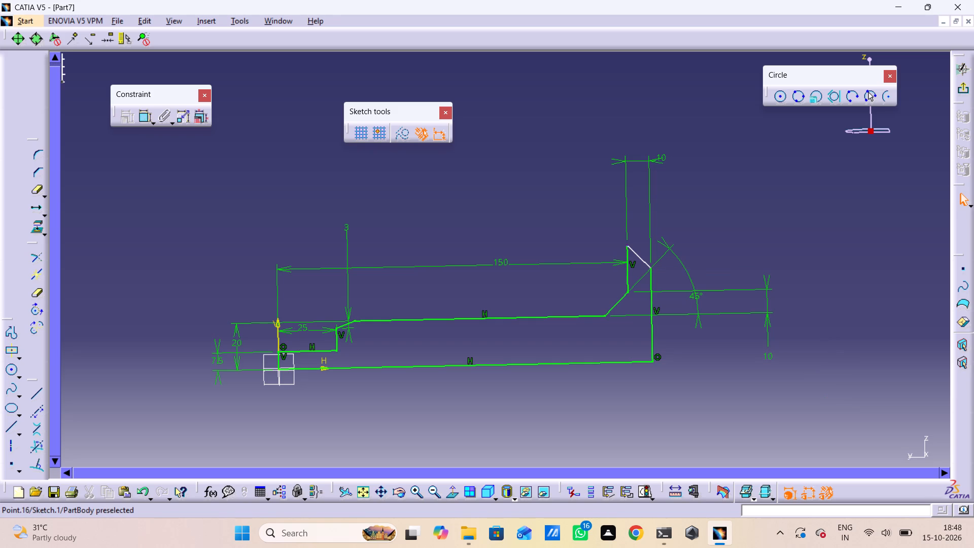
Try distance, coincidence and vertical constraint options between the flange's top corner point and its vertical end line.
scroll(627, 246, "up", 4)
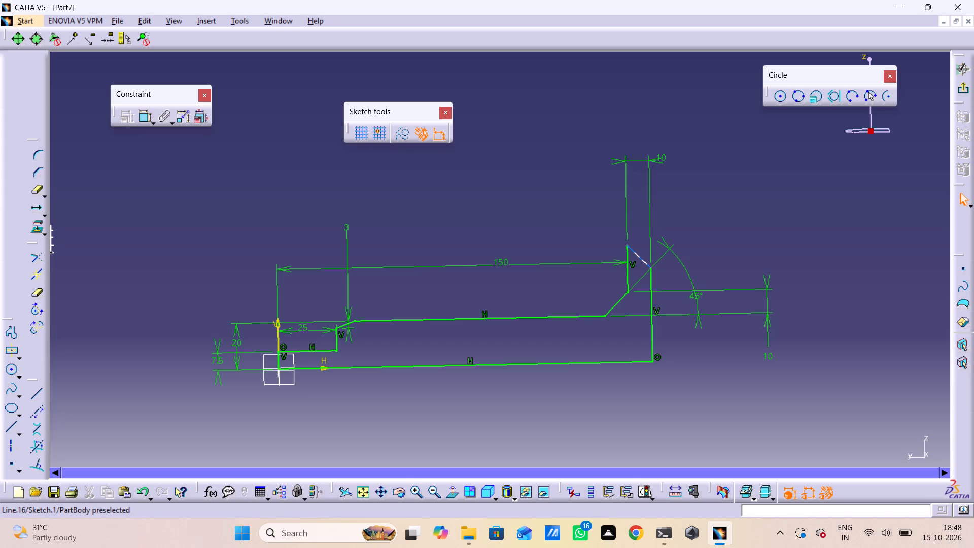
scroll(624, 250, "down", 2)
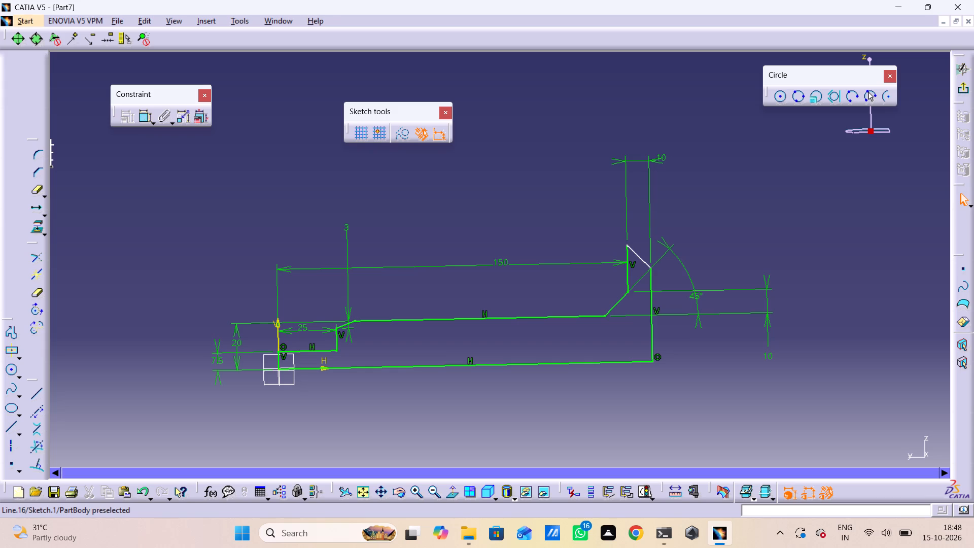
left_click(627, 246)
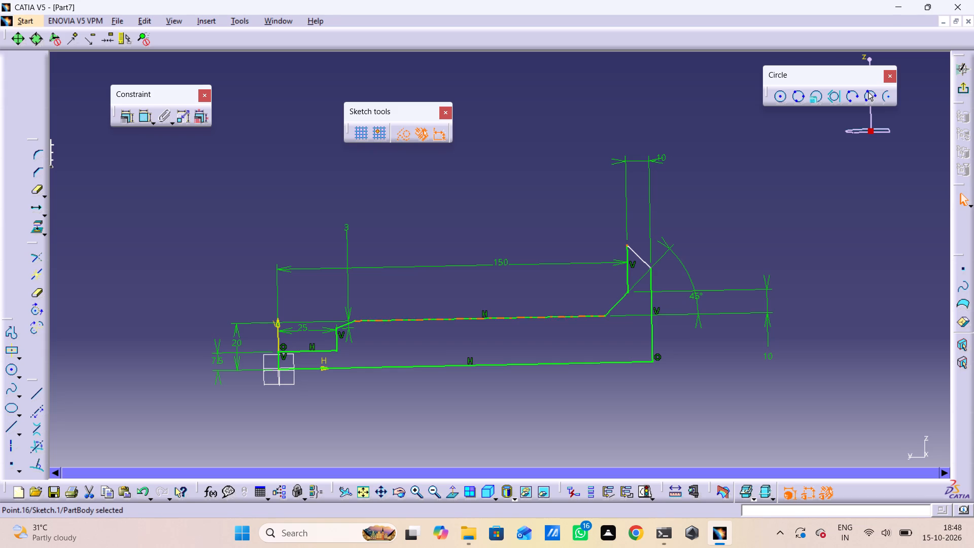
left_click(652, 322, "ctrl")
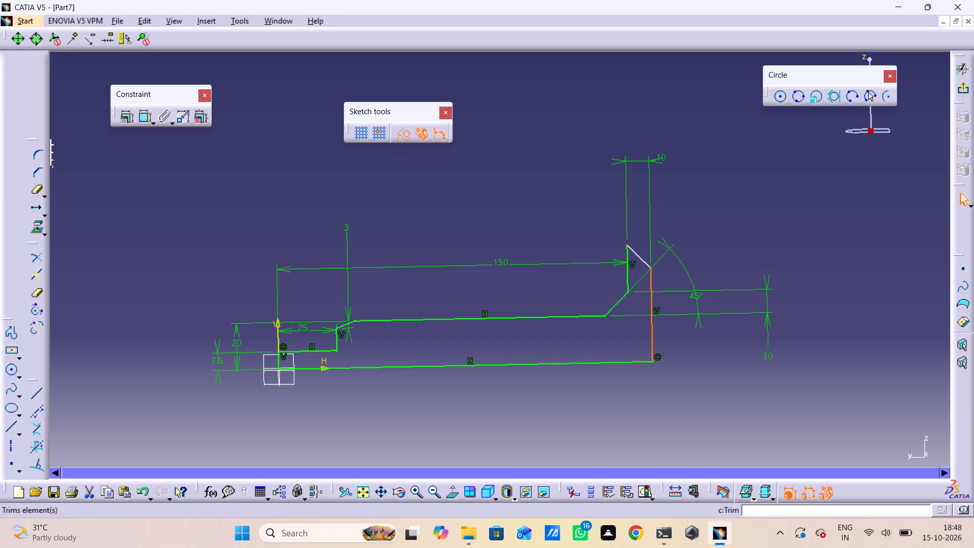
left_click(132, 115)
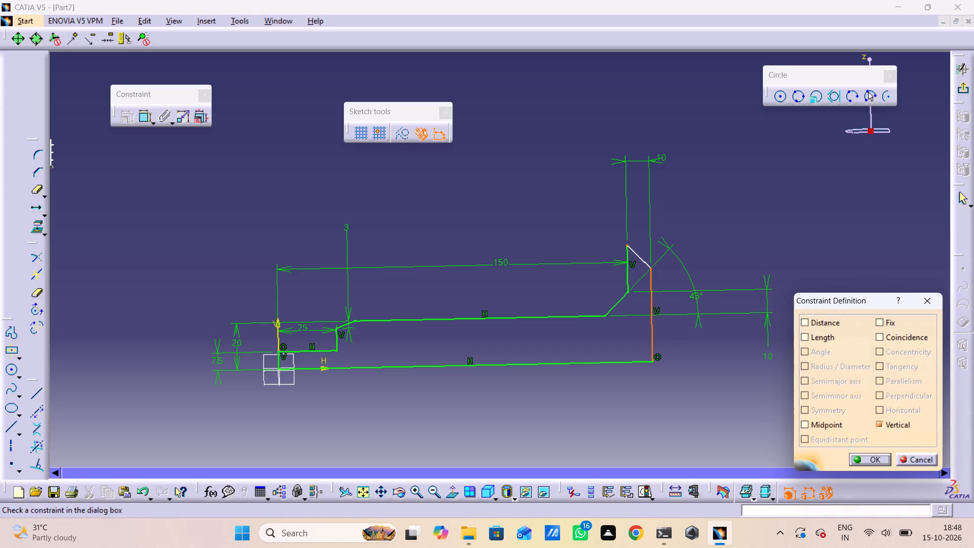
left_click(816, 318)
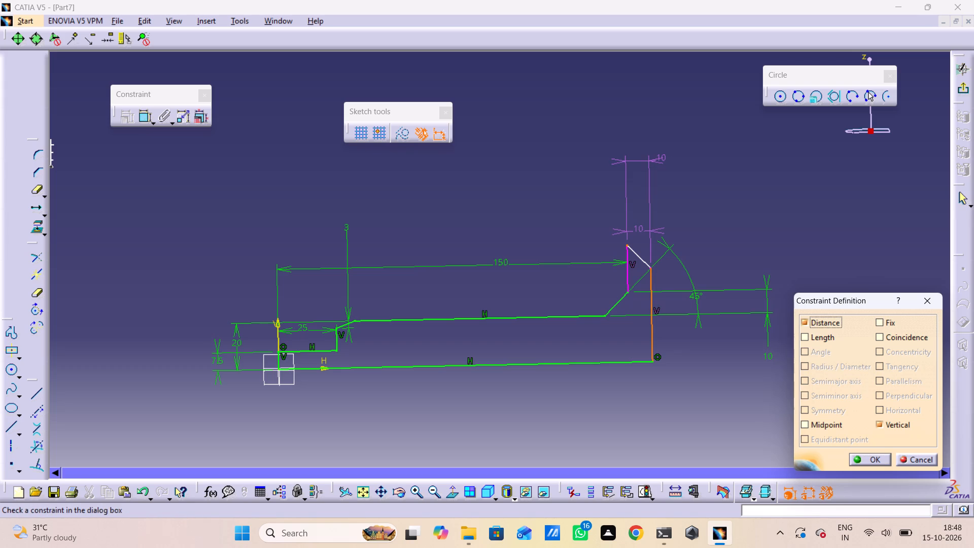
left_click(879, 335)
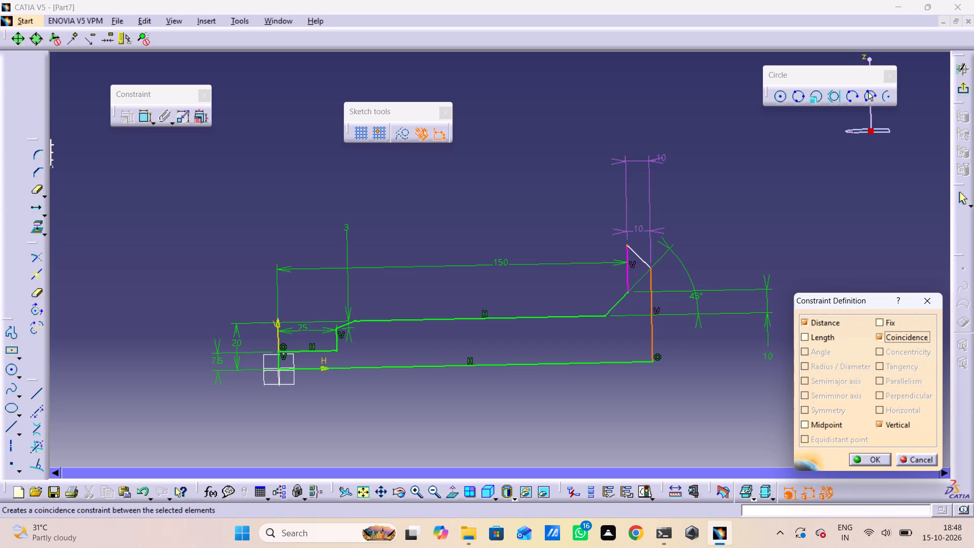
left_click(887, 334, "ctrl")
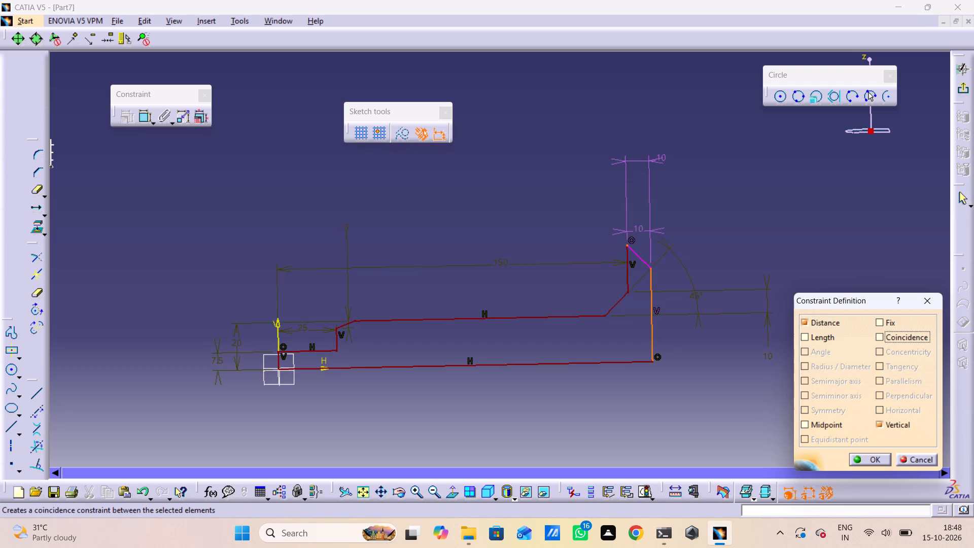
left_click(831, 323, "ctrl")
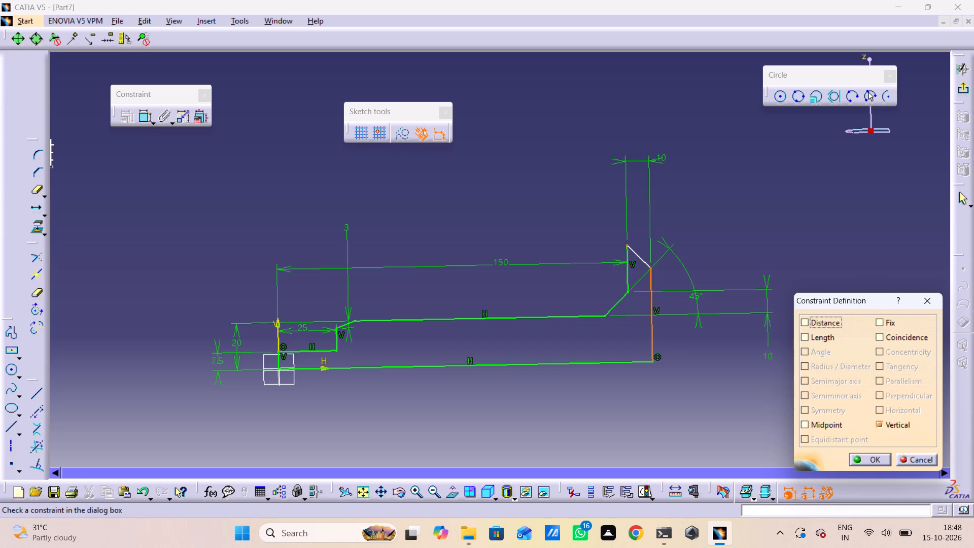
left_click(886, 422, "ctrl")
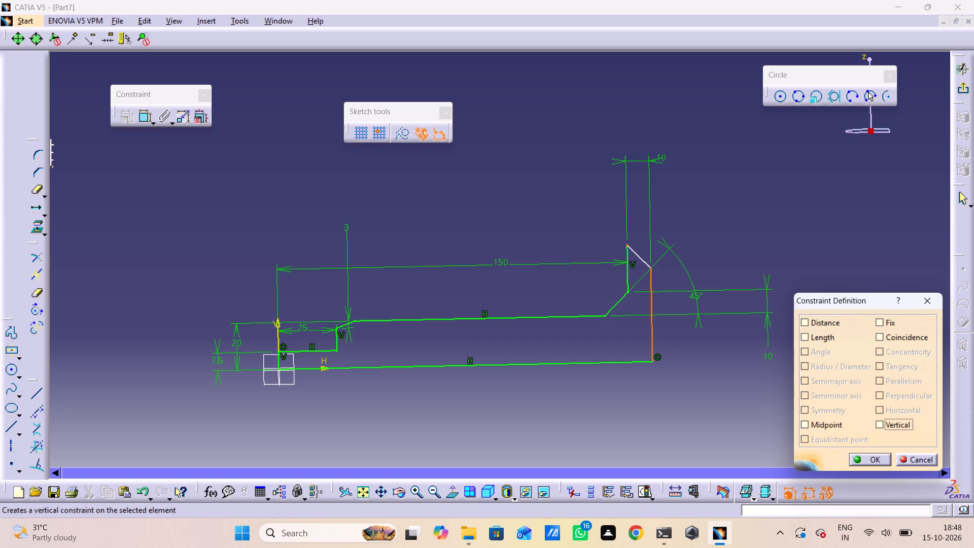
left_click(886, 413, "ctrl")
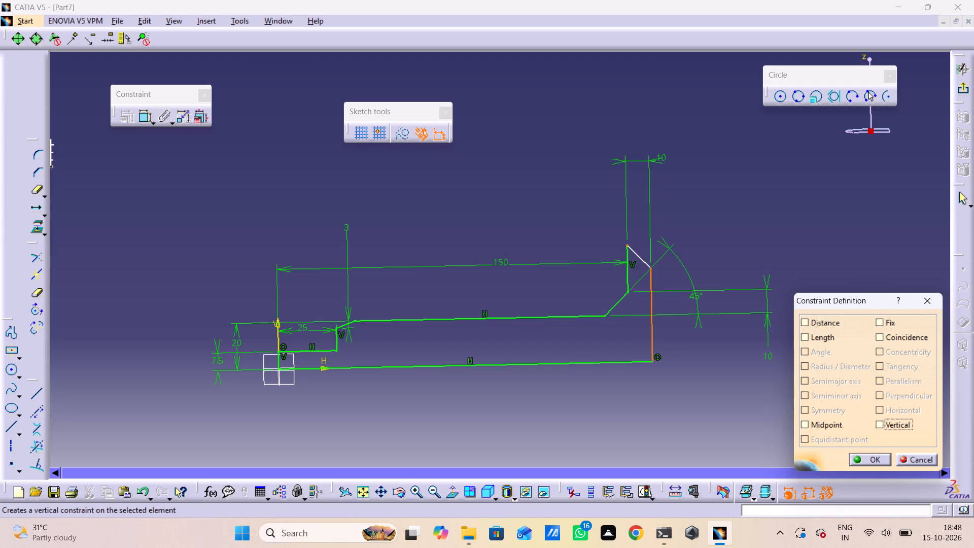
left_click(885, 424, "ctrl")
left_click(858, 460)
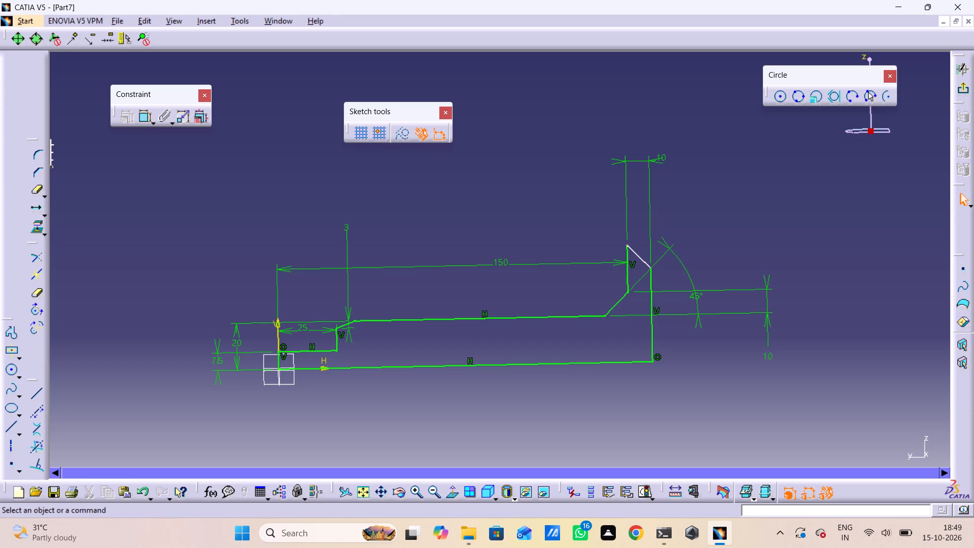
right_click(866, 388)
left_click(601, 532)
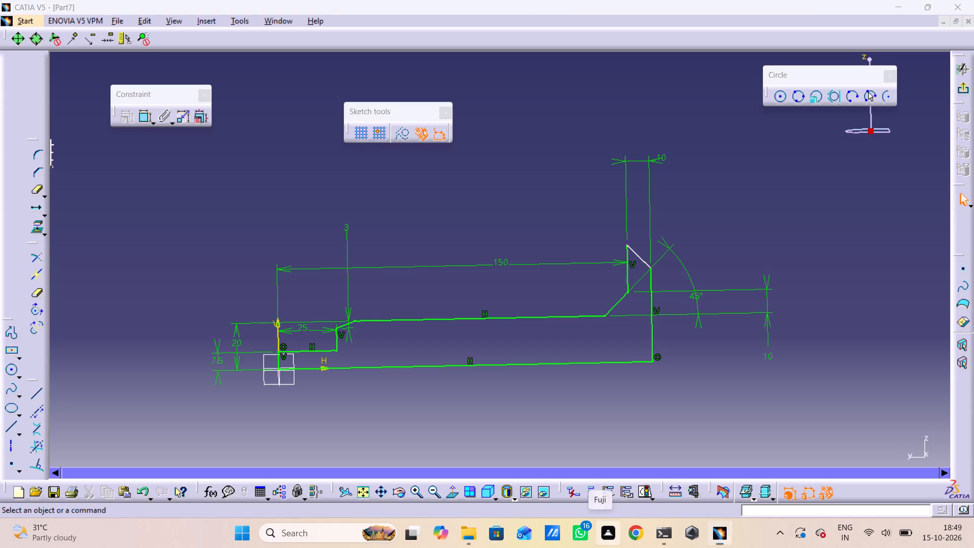
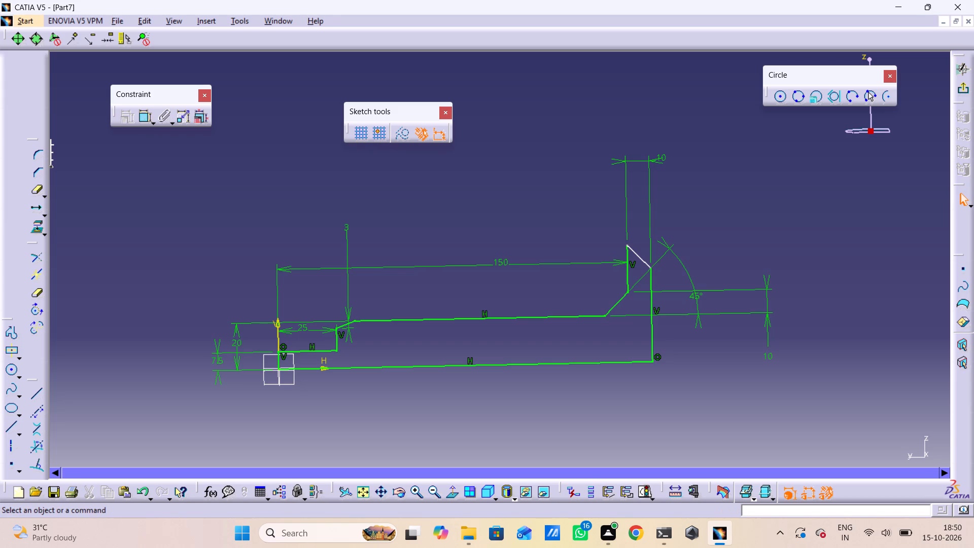
Add a distance constraint between the flange's sloped top line and the profile's bottom line and set it to 40 mm.
scroll(156, 434, "down", 1)
scroll(337, 364, "down", 1)
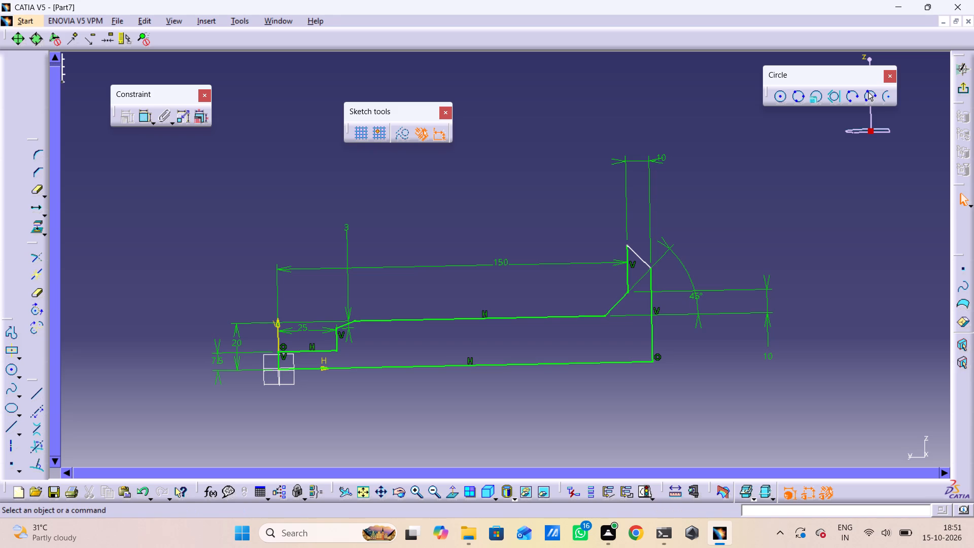
left_click(639, 259)
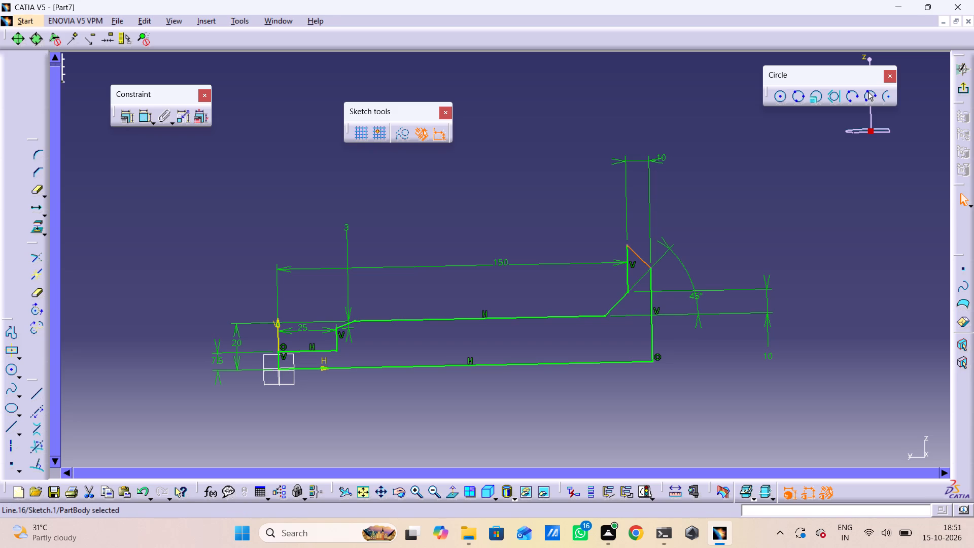
left_click(580, 360, "ctrl")
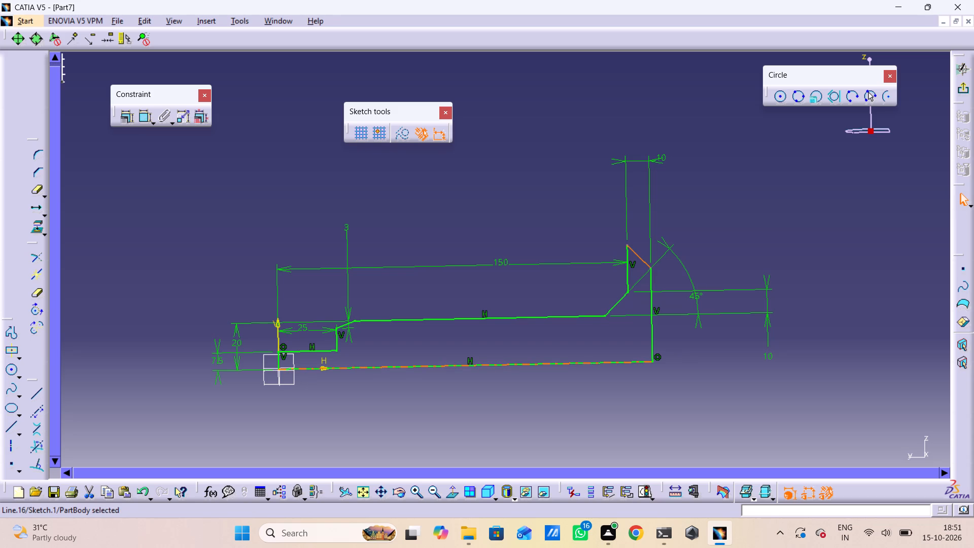
left_click(593, 361, "ctrl")
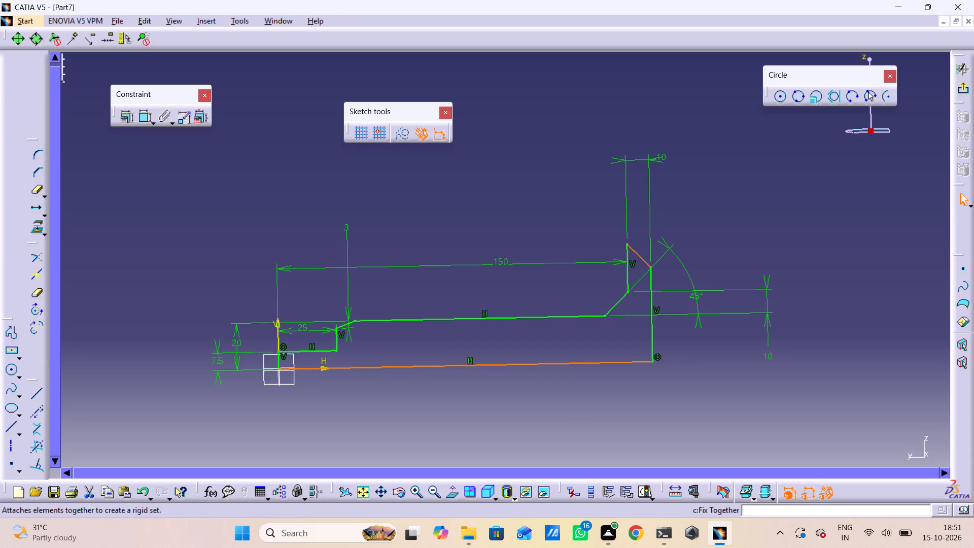
left_click(129, 119, "ctrl")
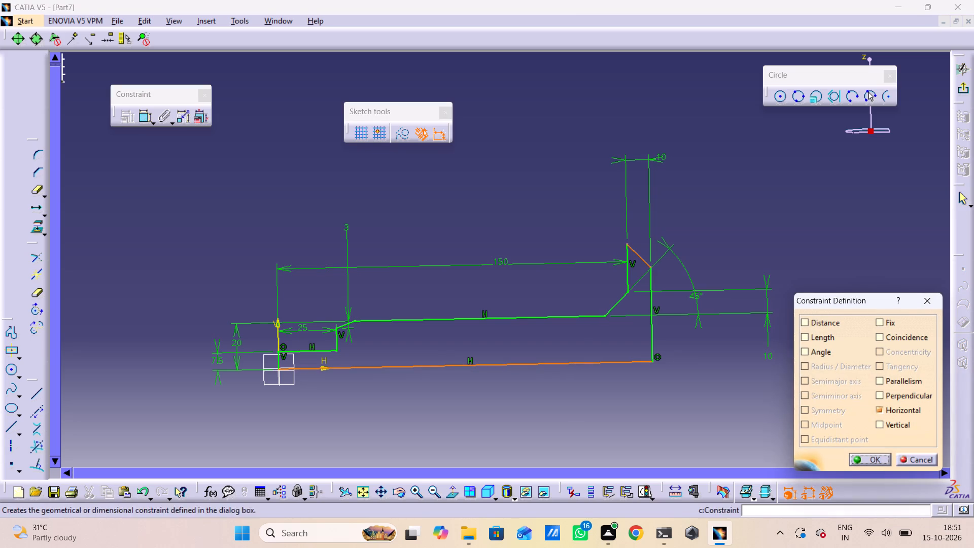
left_click(808, 320, "ctrl")
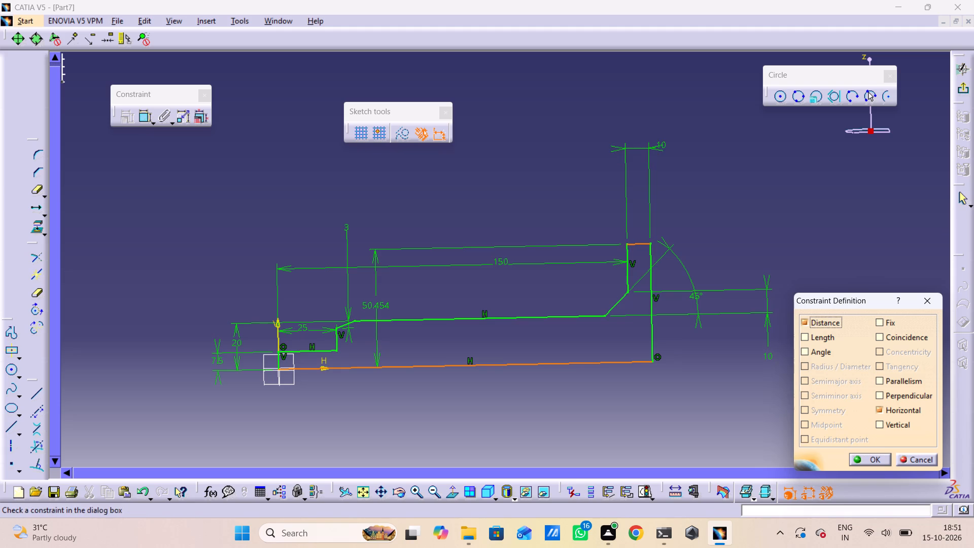
left_click(864, 457)
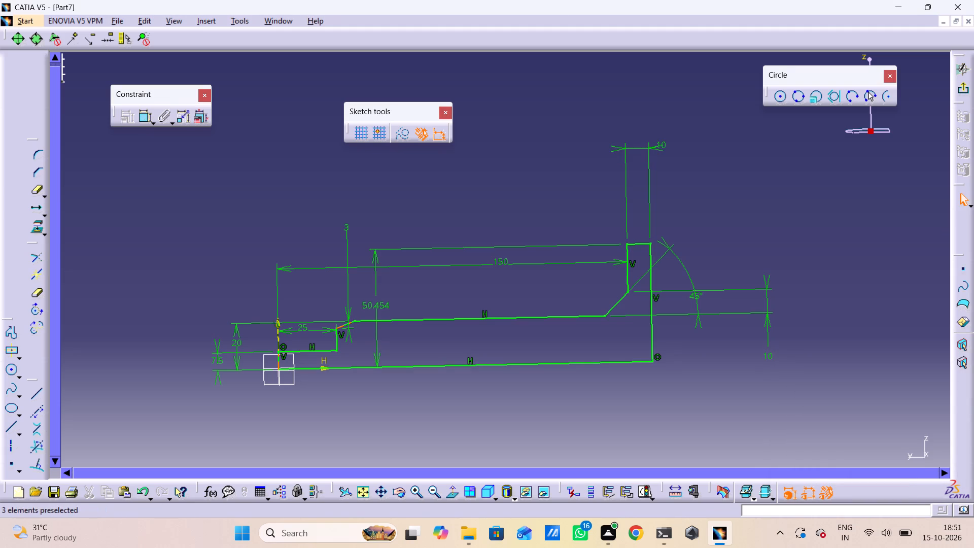
double_click(368, 303)
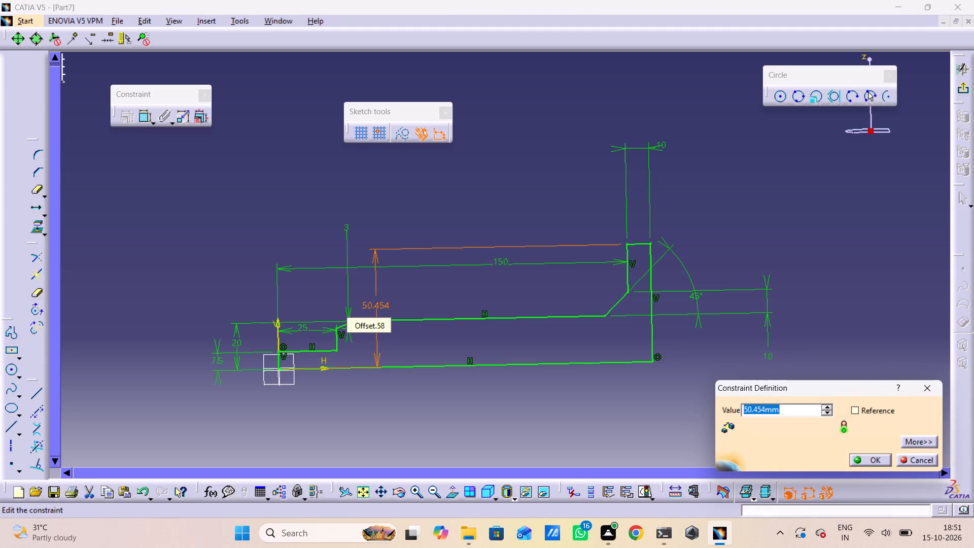
type("40")
key("Return")
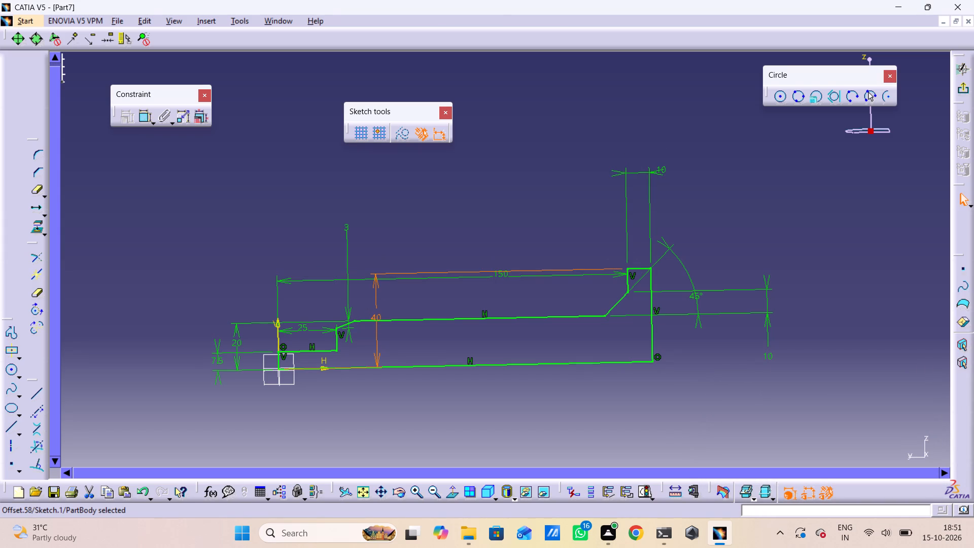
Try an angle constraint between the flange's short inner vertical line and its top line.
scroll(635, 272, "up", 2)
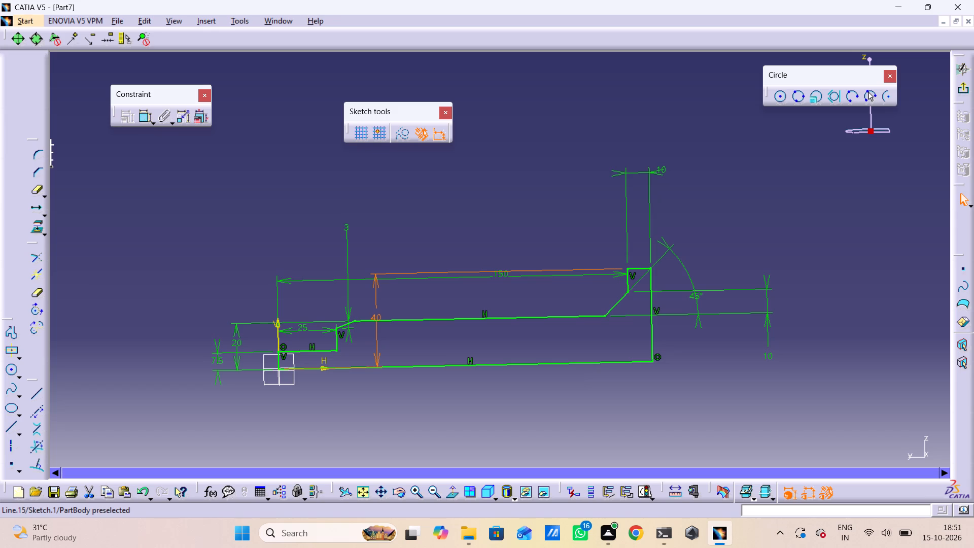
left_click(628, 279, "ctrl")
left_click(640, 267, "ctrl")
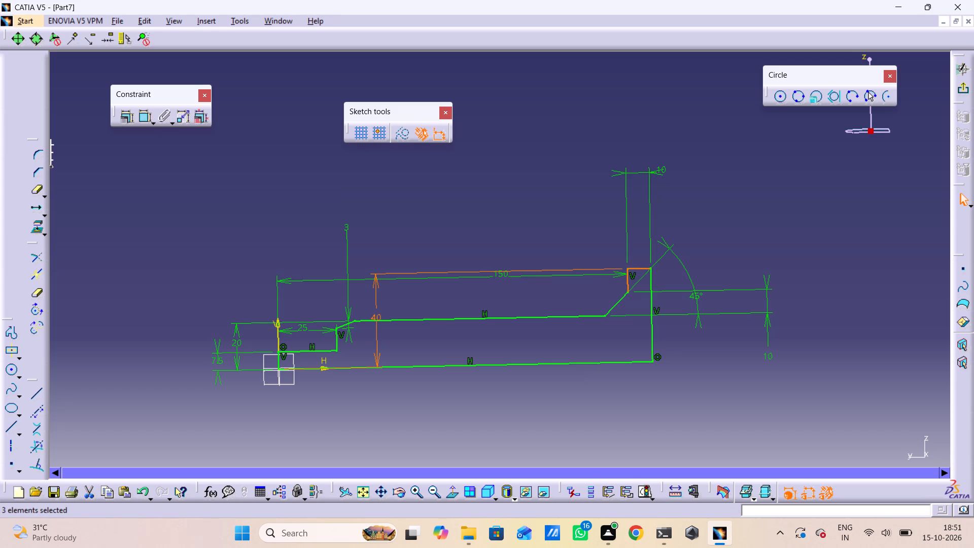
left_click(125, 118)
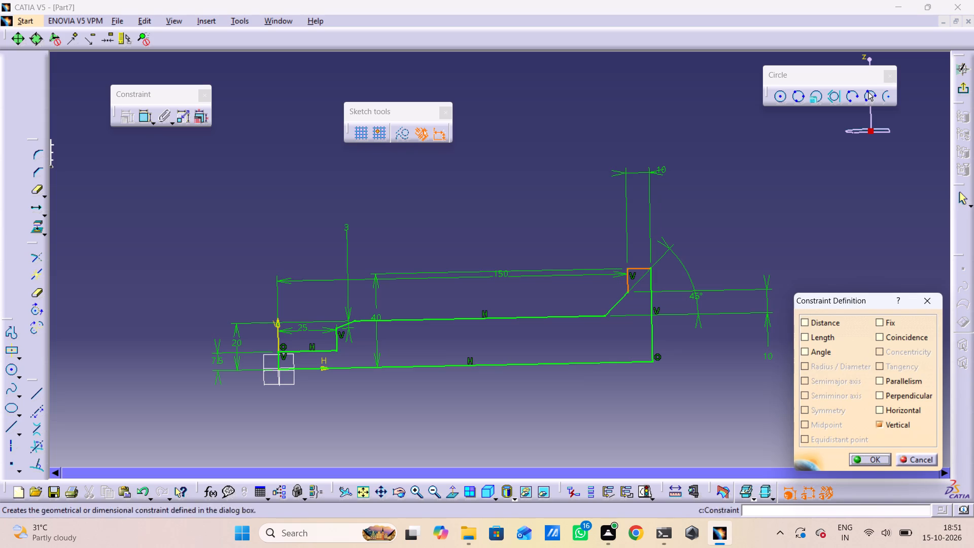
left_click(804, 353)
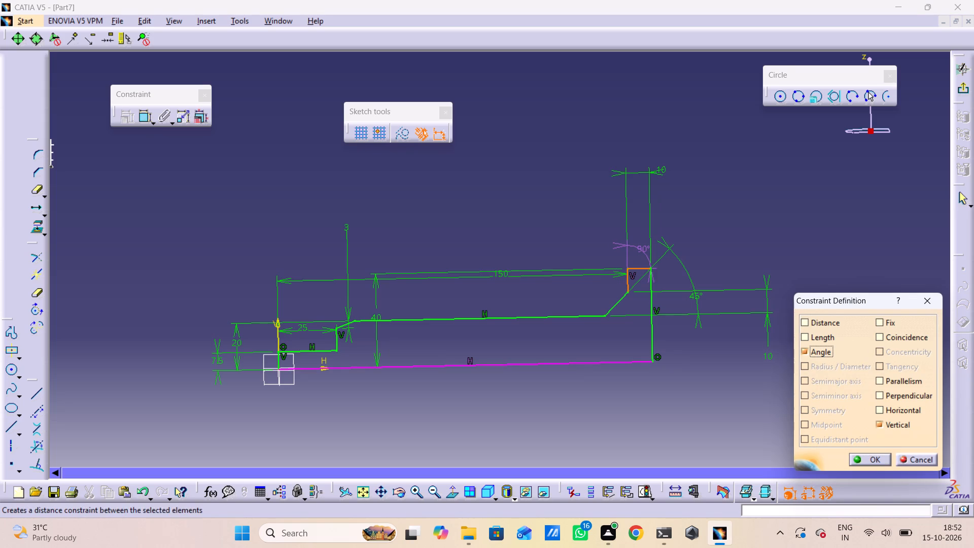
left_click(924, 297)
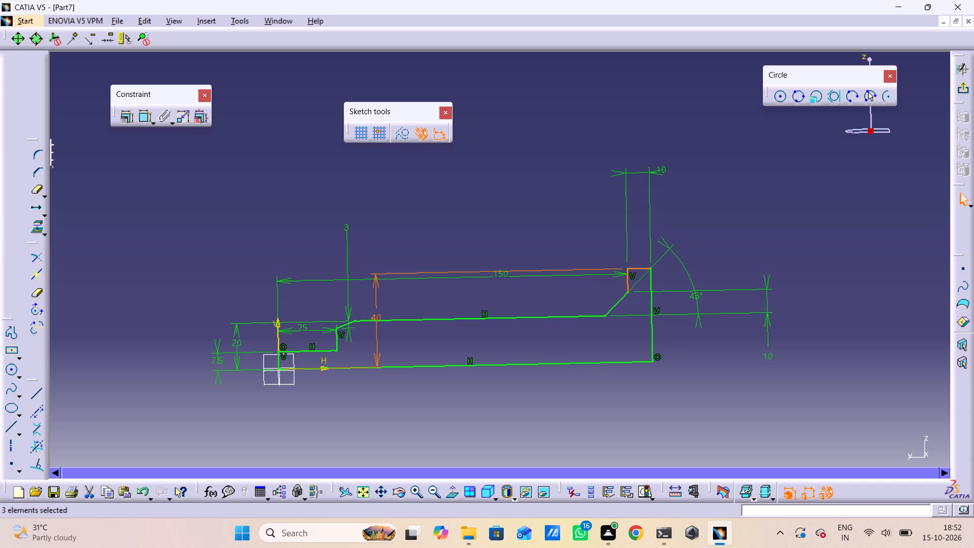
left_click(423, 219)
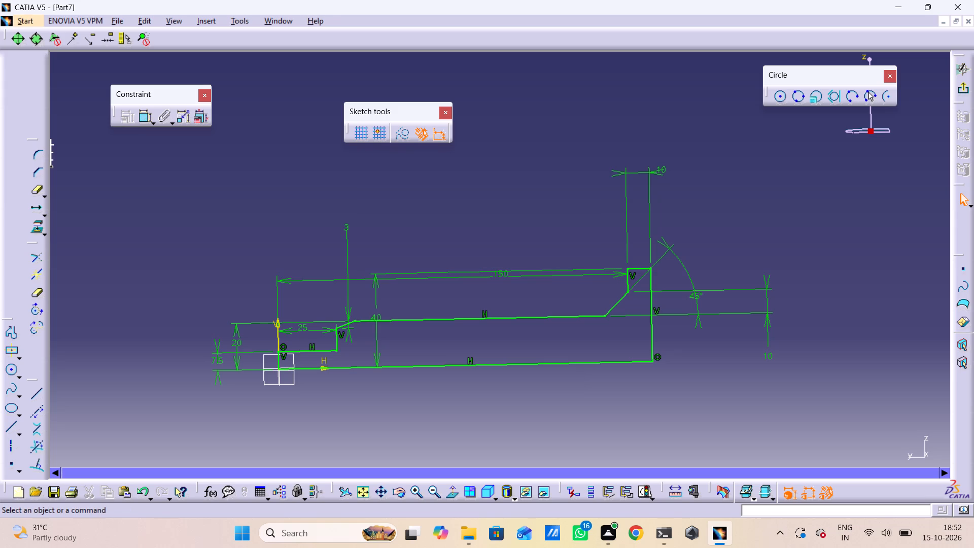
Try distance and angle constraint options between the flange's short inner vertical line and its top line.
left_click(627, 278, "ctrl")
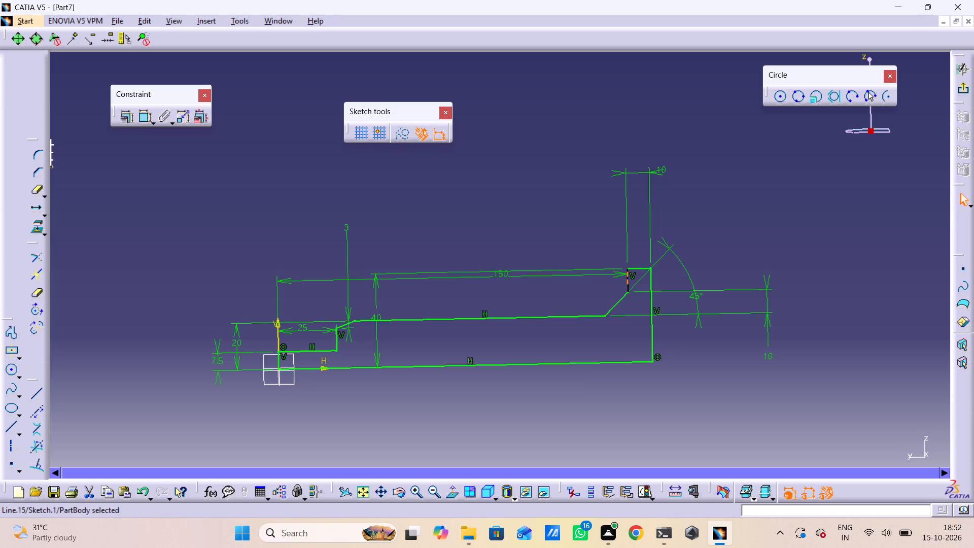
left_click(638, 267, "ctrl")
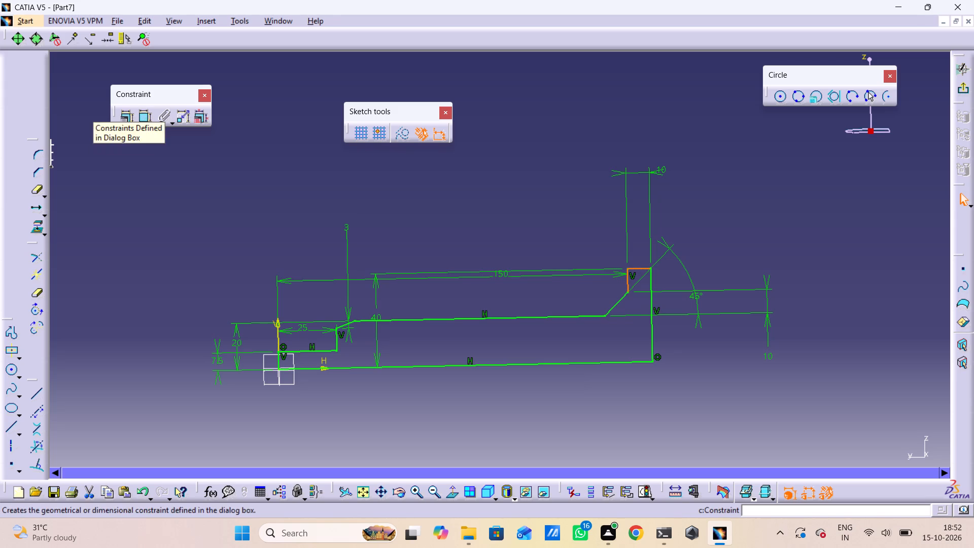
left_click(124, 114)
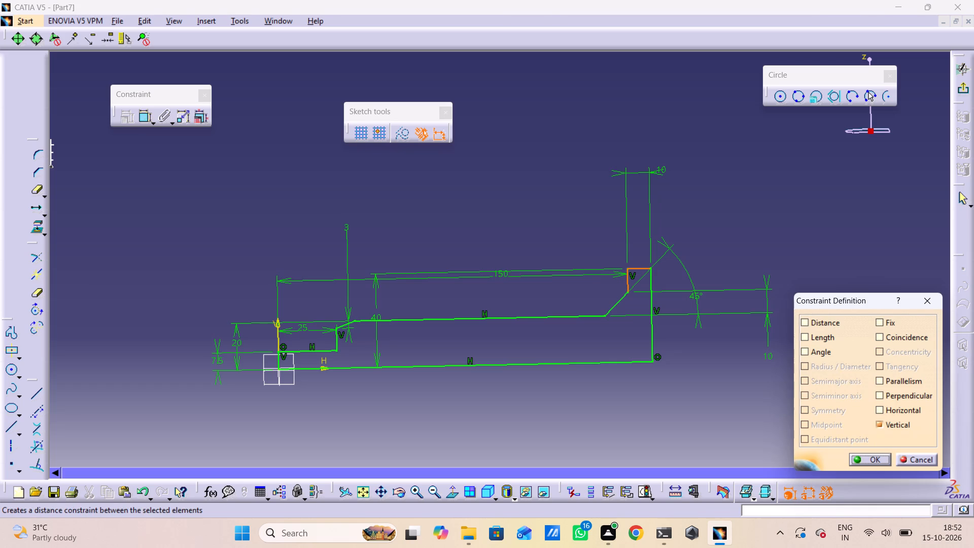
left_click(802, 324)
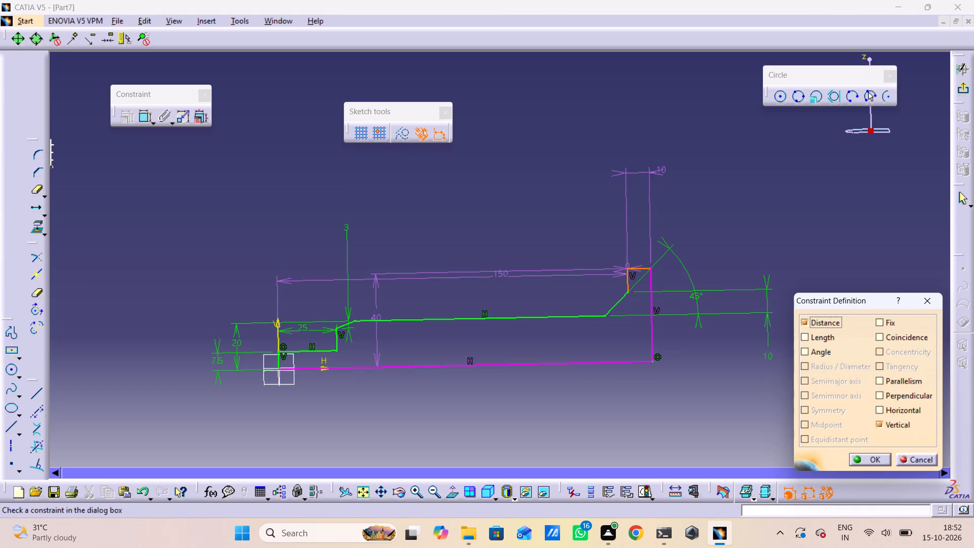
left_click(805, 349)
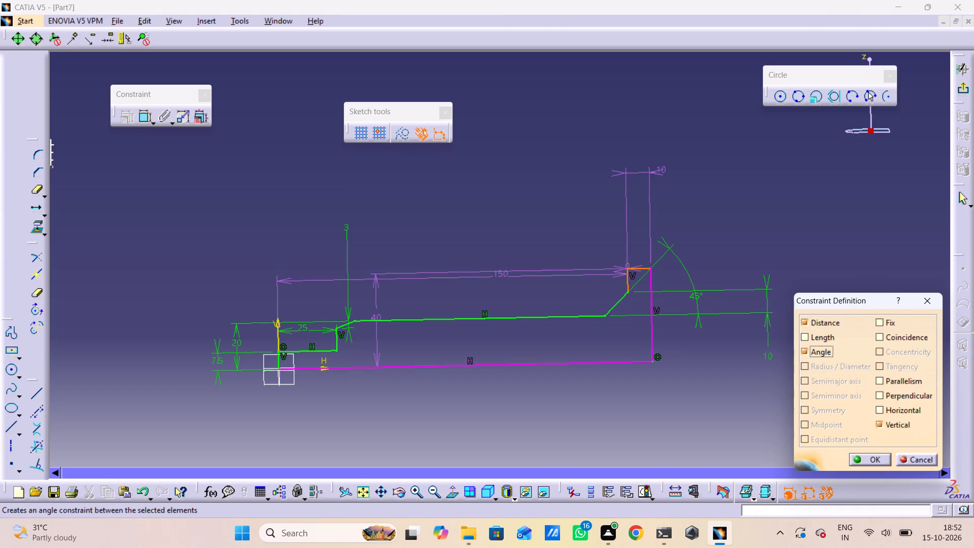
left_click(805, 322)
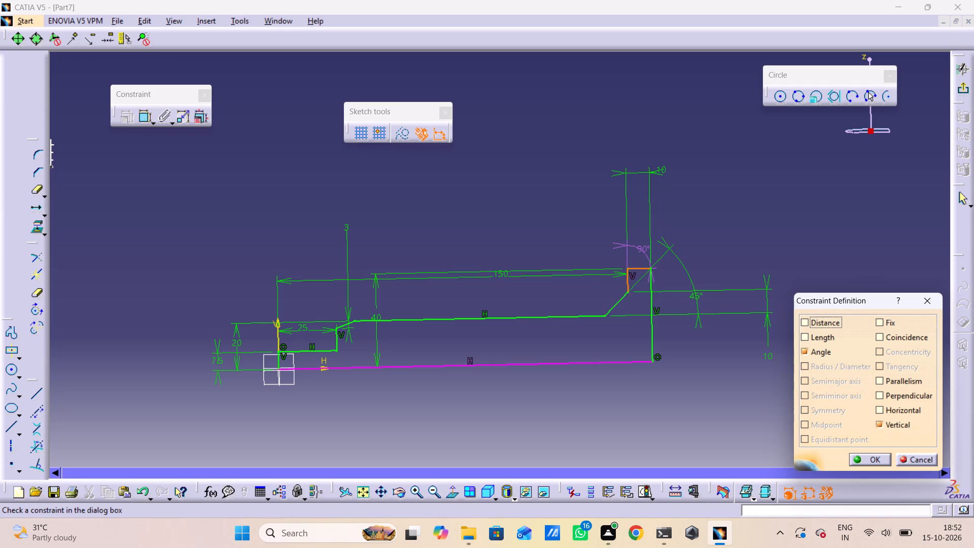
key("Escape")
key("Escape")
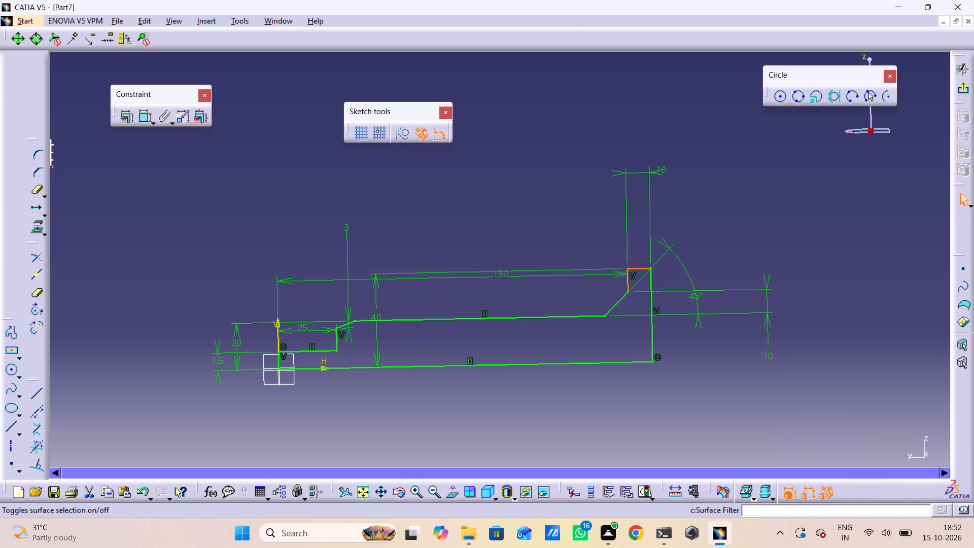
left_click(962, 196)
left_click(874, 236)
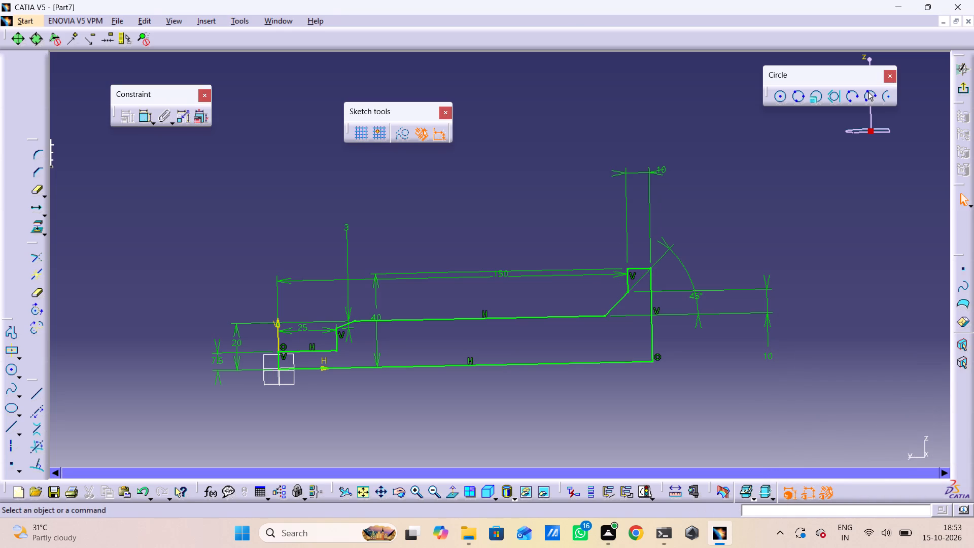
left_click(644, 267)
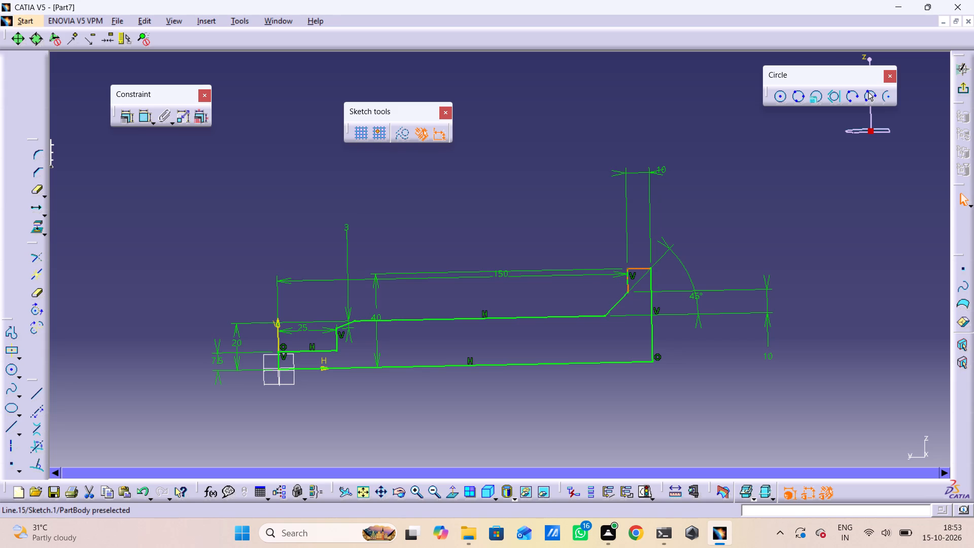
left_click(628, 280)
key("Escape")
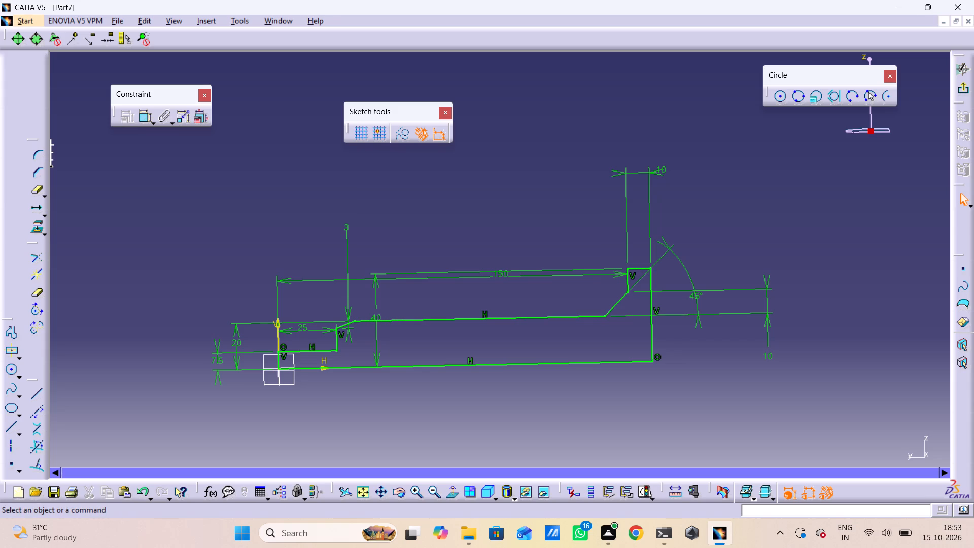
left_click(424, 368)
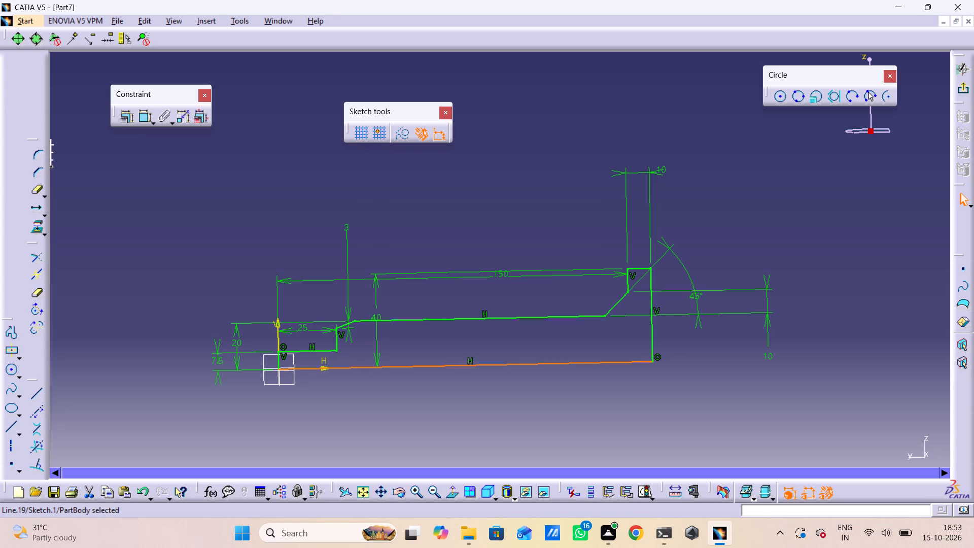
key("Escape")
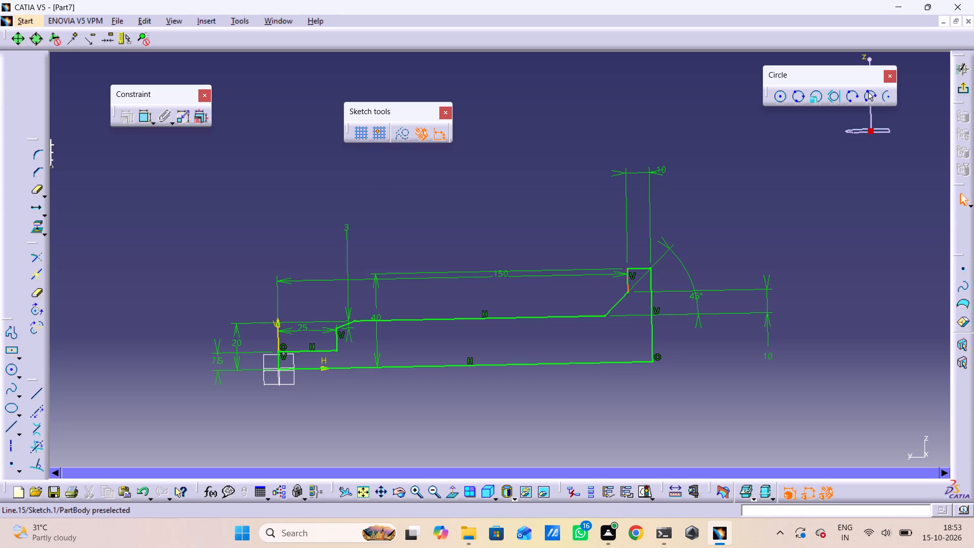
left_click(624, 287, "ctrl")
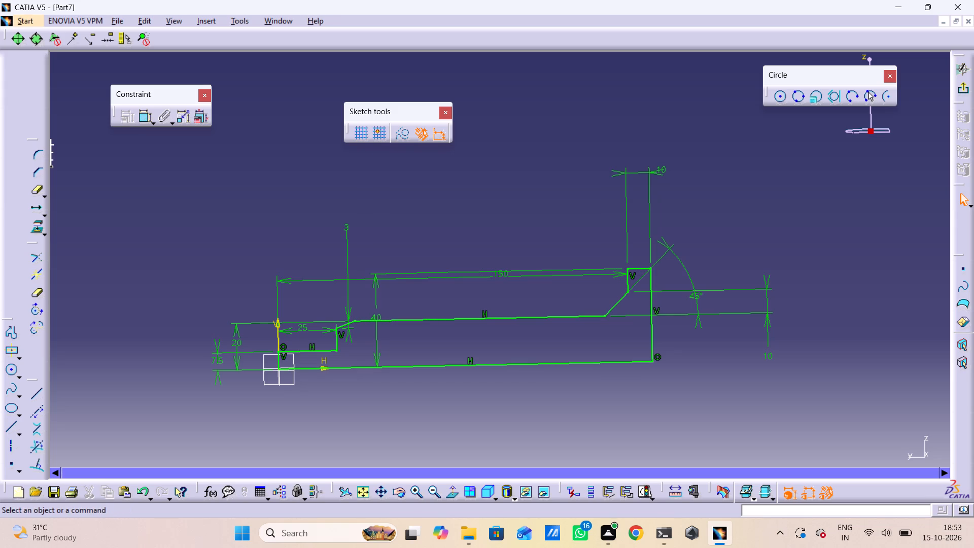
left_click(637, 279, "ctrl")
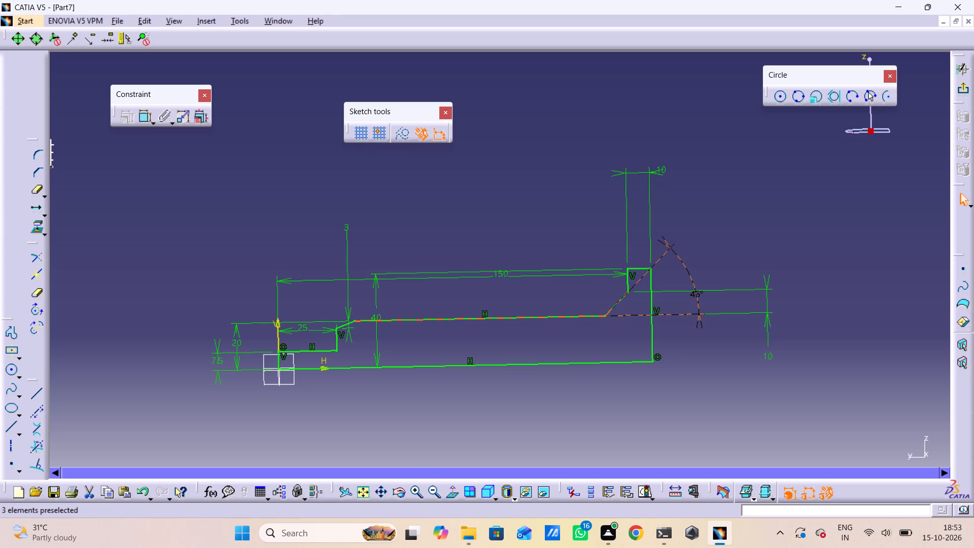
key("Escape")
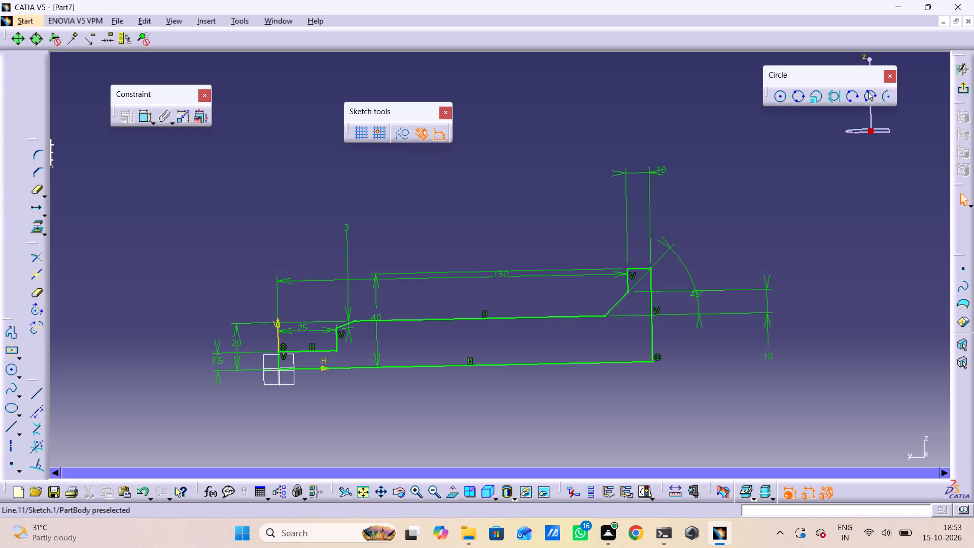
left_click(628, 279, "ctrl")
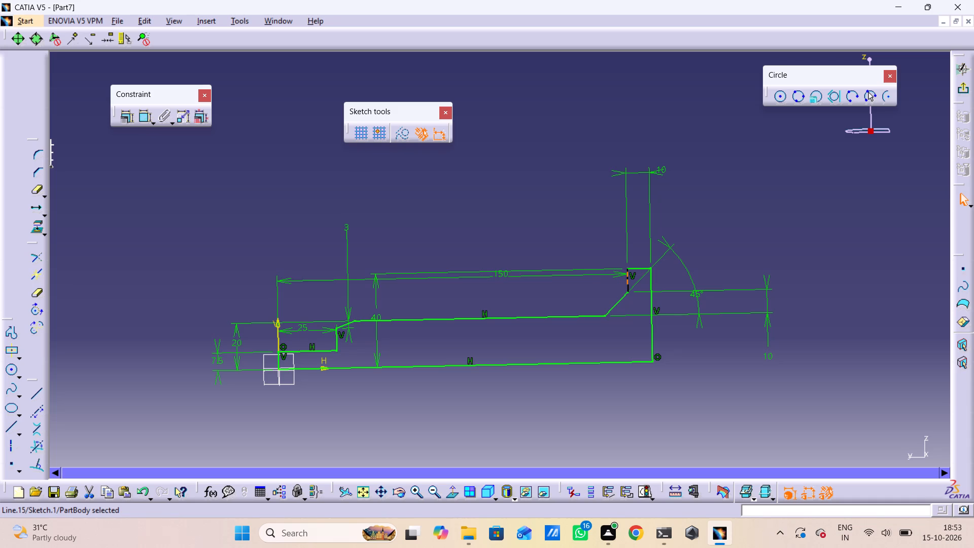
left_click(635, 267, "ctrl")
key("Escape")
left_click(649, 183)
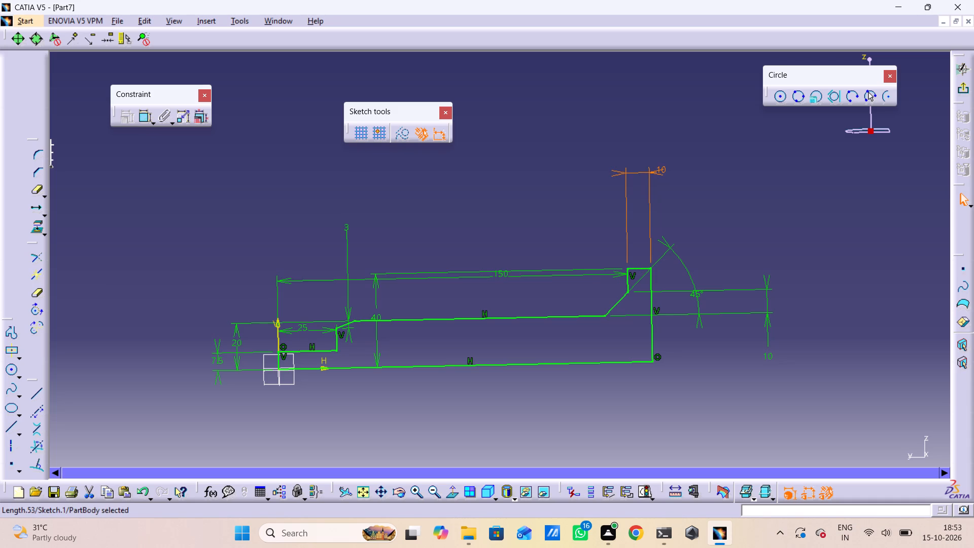
Delete the flange's 10 mm width dimension and the sloped line's 45° angle dimension.
key("Delete")
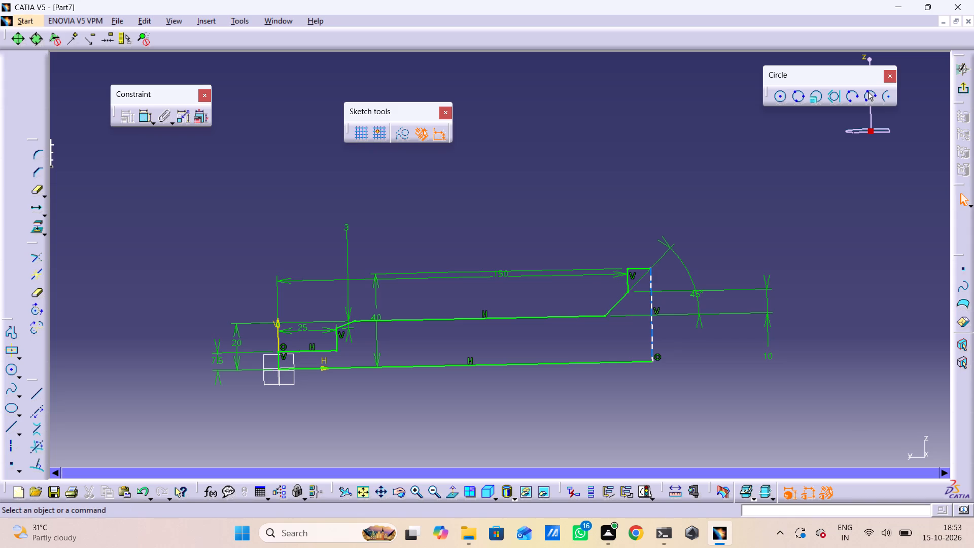
left_click(630, 267)
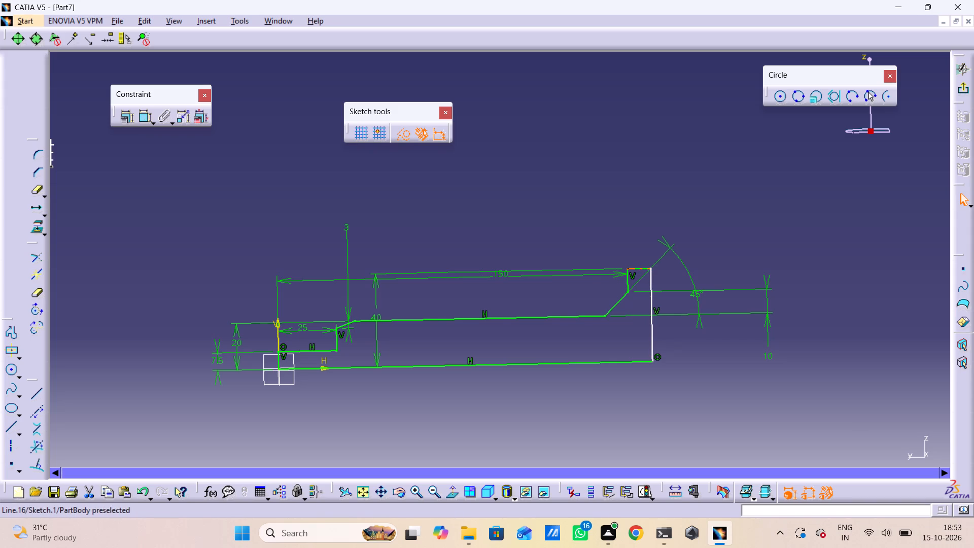
left_click(664, 246)
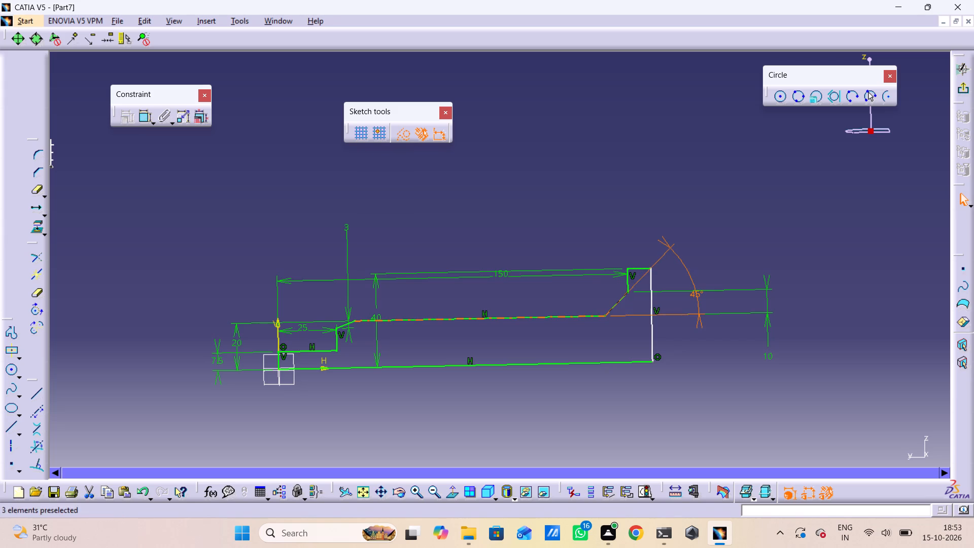
key("Delete")
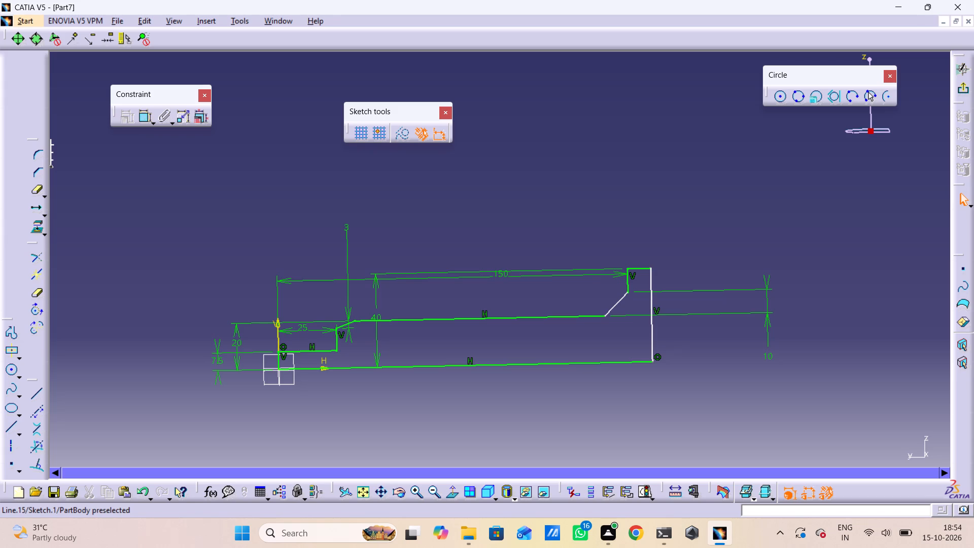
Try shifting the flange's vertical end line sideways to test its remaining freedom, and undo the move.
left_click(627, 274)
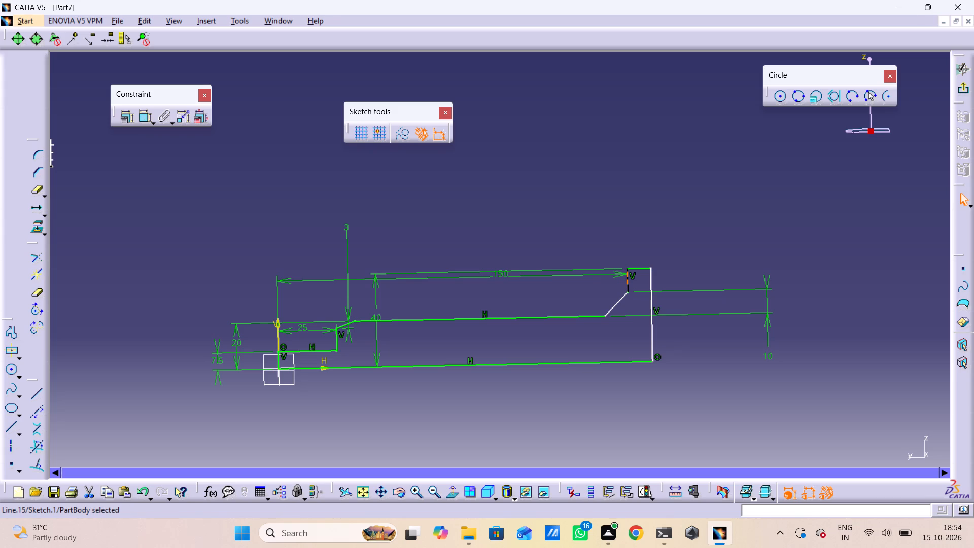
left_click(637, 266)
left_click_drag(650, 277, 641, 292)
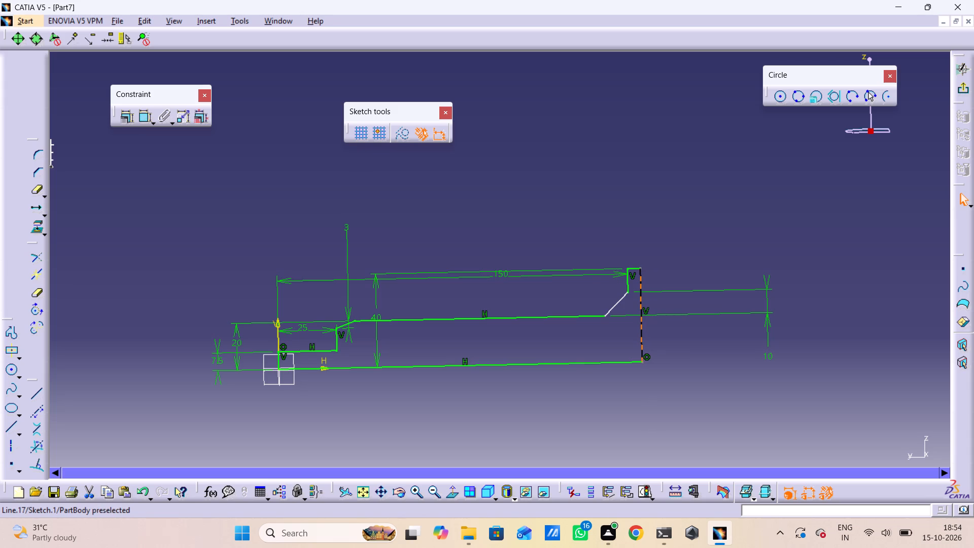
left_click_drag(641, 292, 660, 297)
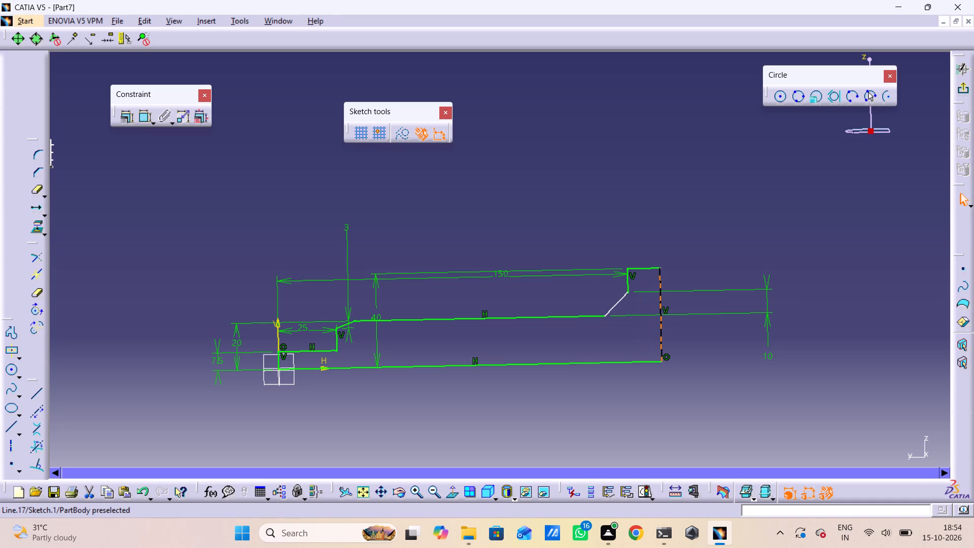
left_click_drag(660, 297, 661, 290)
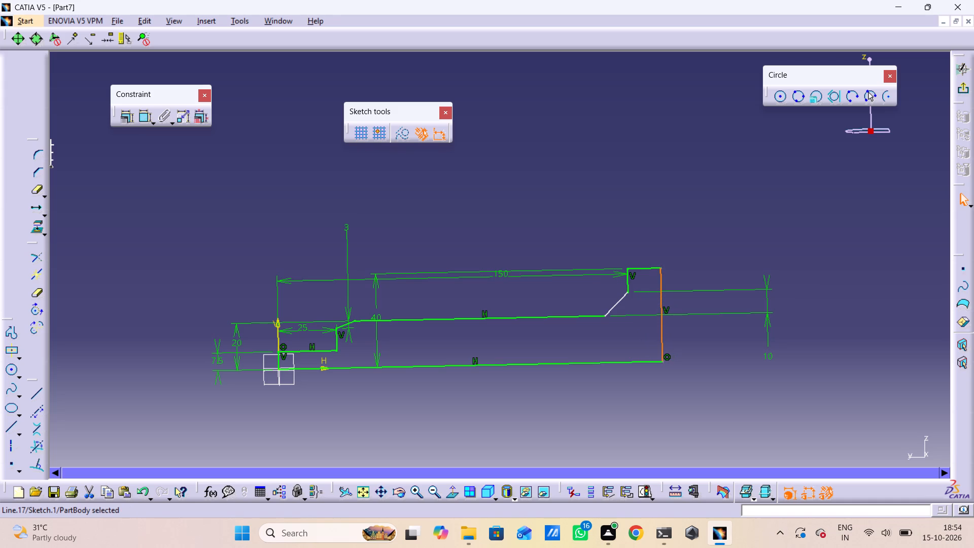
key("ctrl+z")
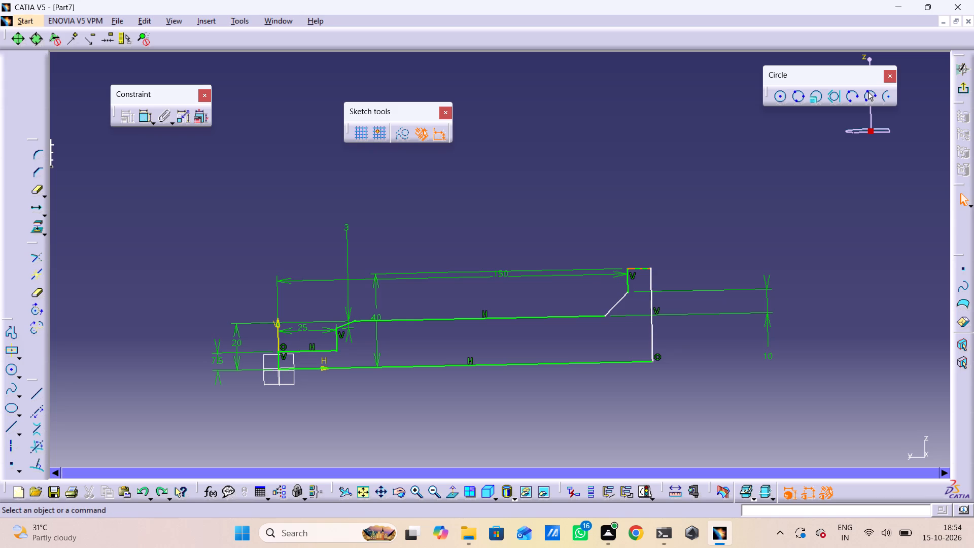
Delete the 10 mm height dimension of the sloped line below the flange.
left_click(766, 310)
key("Delete")
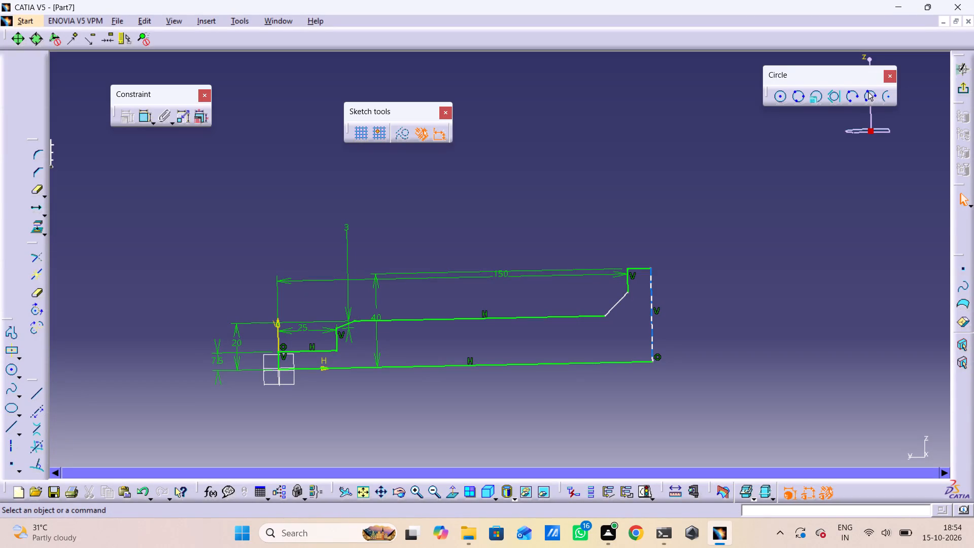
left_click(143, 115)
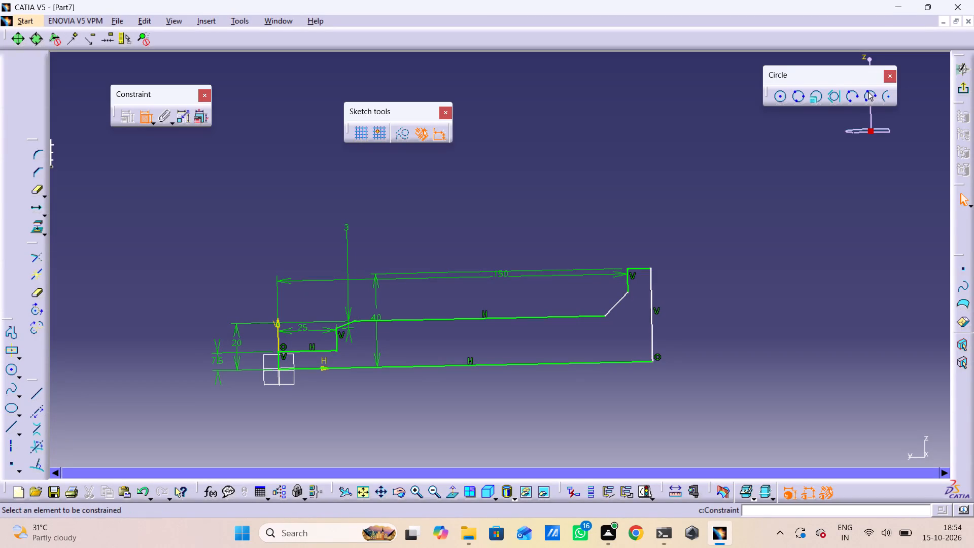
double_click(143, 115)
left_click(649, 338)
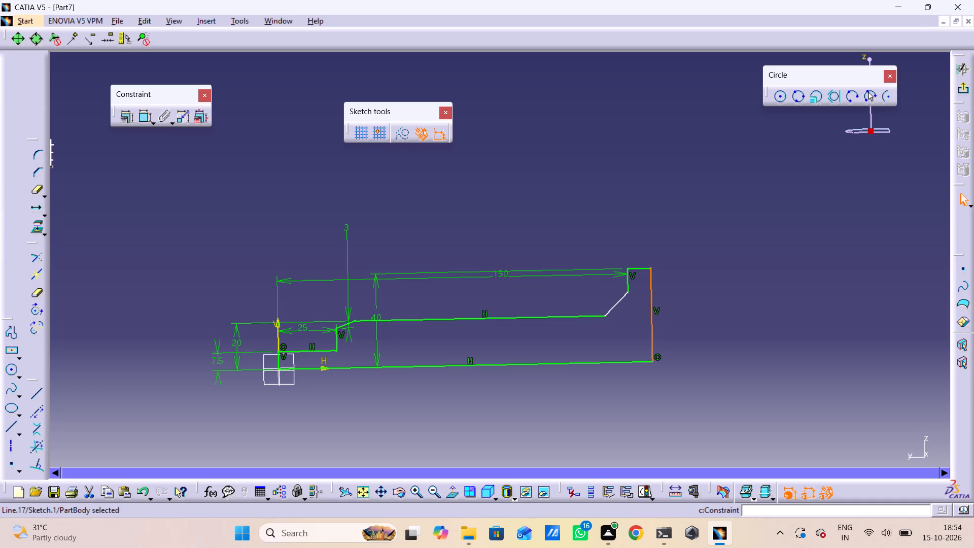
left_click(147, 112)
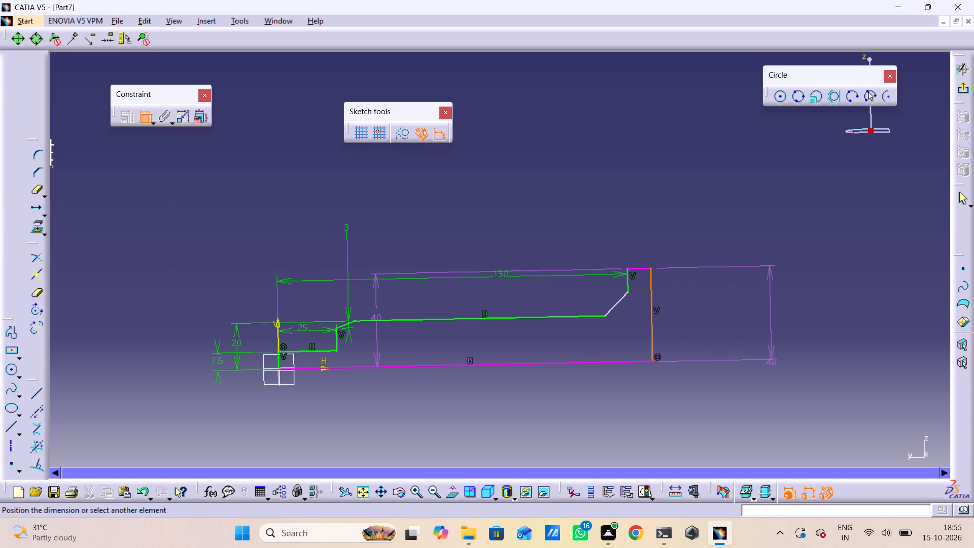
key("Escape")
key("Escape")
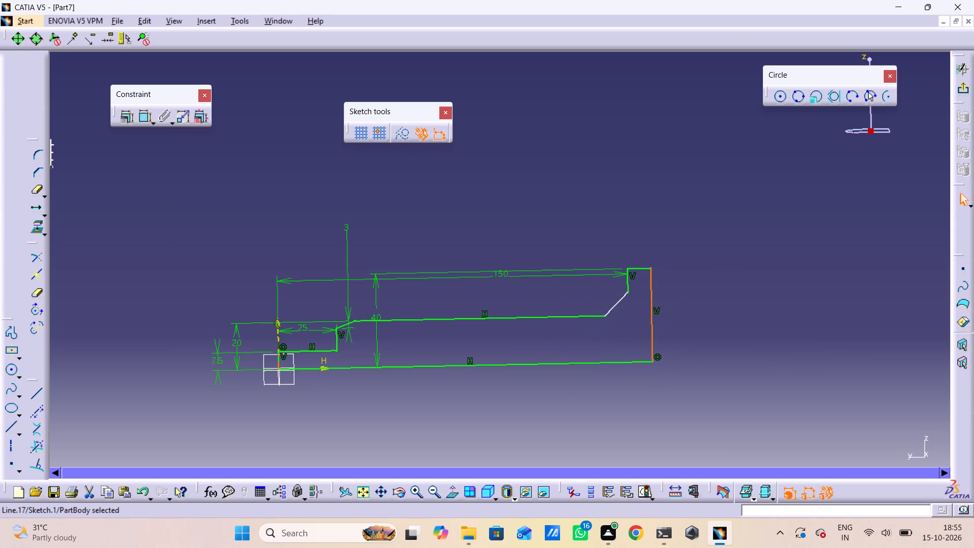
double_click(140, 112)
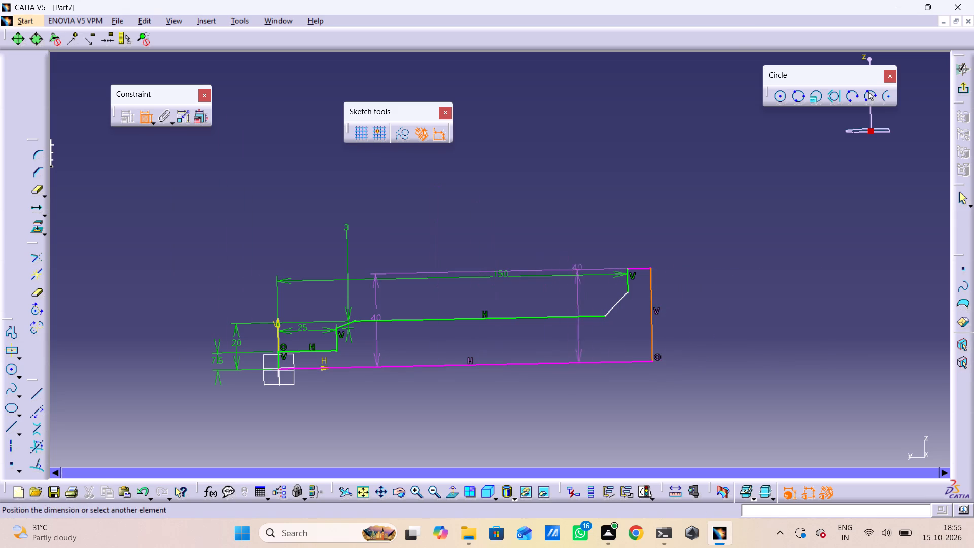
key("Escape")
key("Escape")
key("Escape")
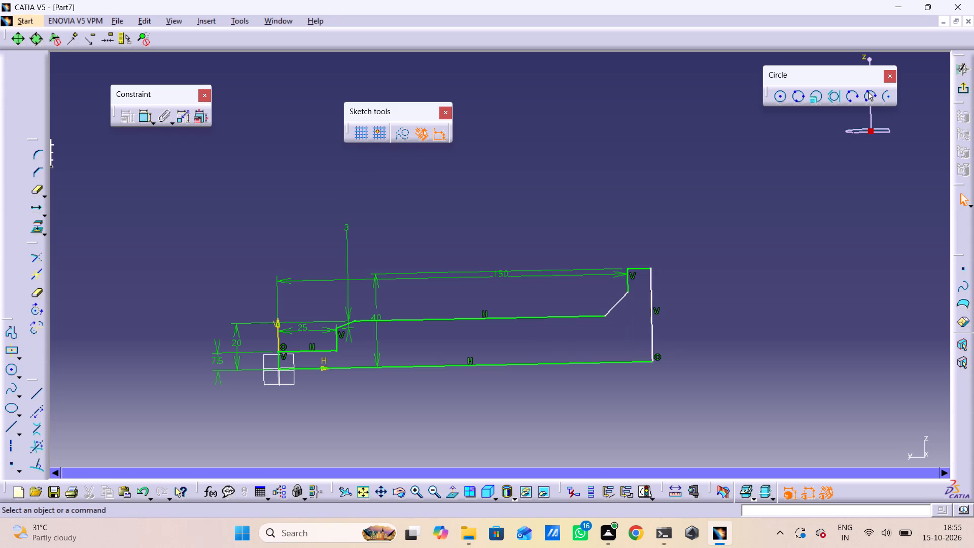
Add a 10 mm width dimension to the flange's top line, placed above the profile.
double_click(146, 121)
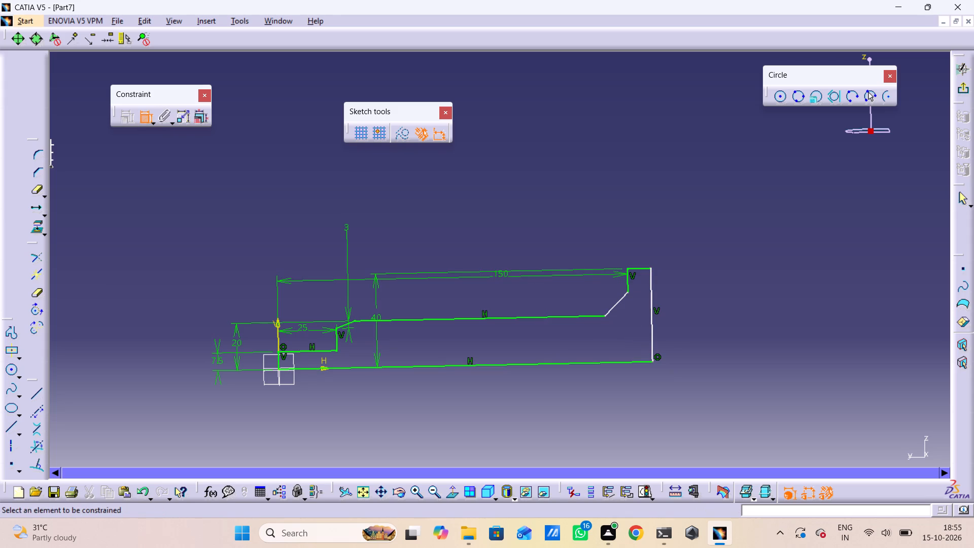
left_click(642, 267)
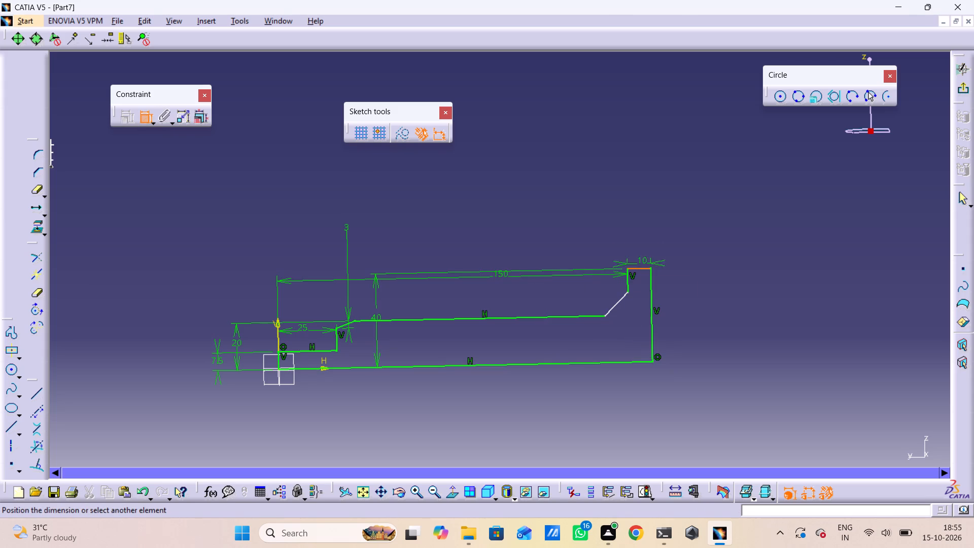
left_click(641, 199)
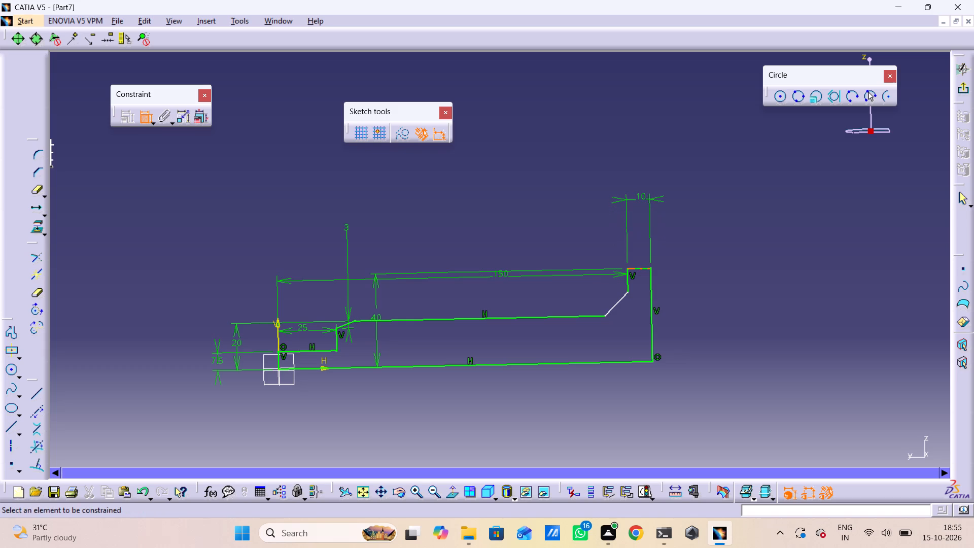
key("Escape")
Draw a vertical axis line about 47 mm long upward from the lower end of the sloped line below the flange.
left_click(20, 434)
left_click(20, 435)
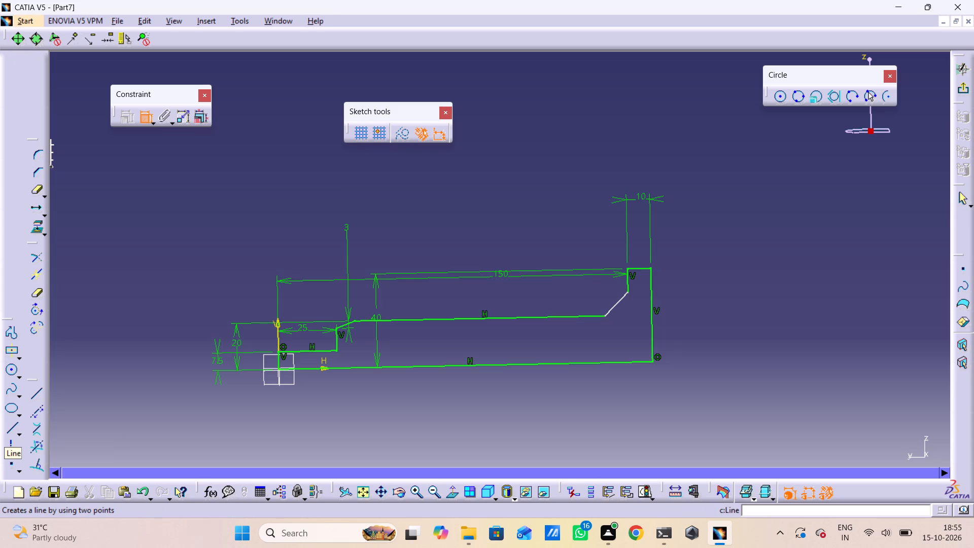
left_click(21, 451)
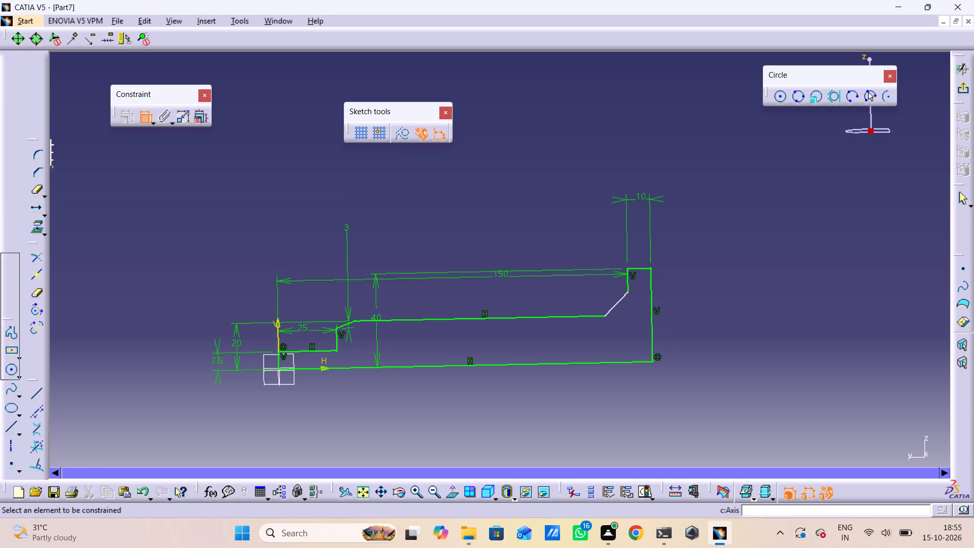
left_click(14, 452)
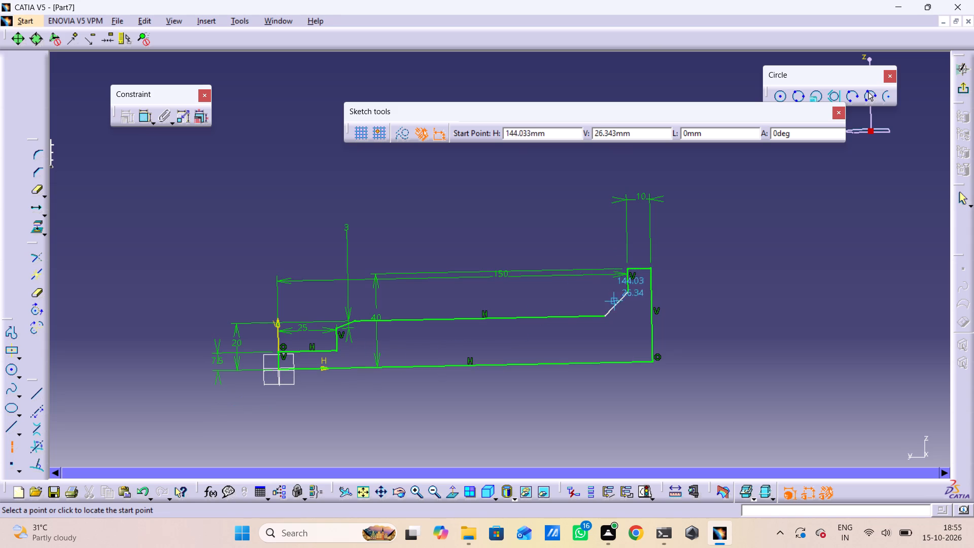
left_click(606, 314)
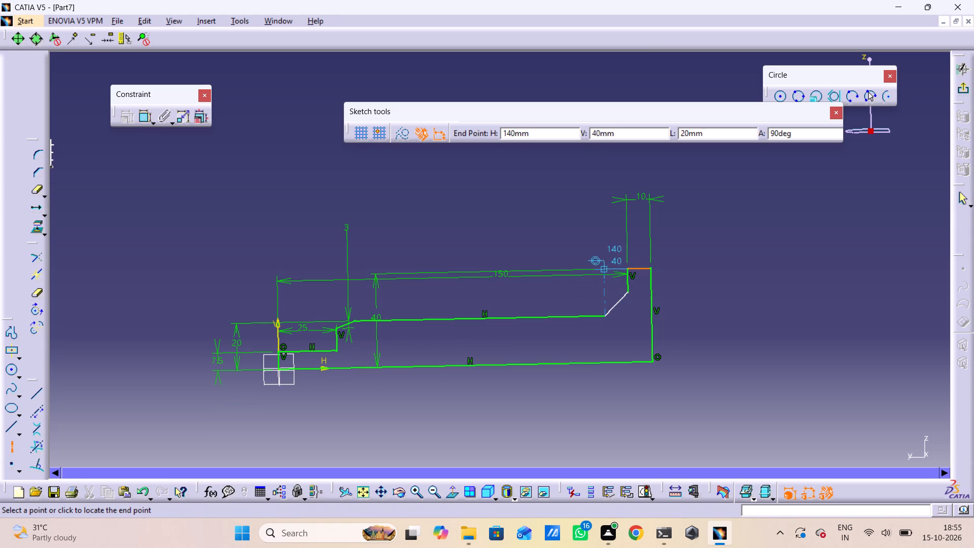
left_click(602, 205)
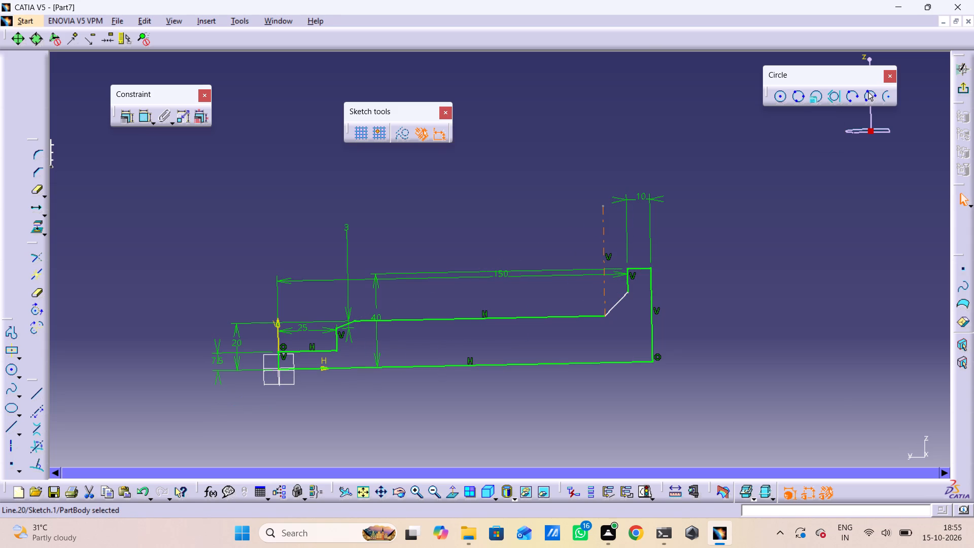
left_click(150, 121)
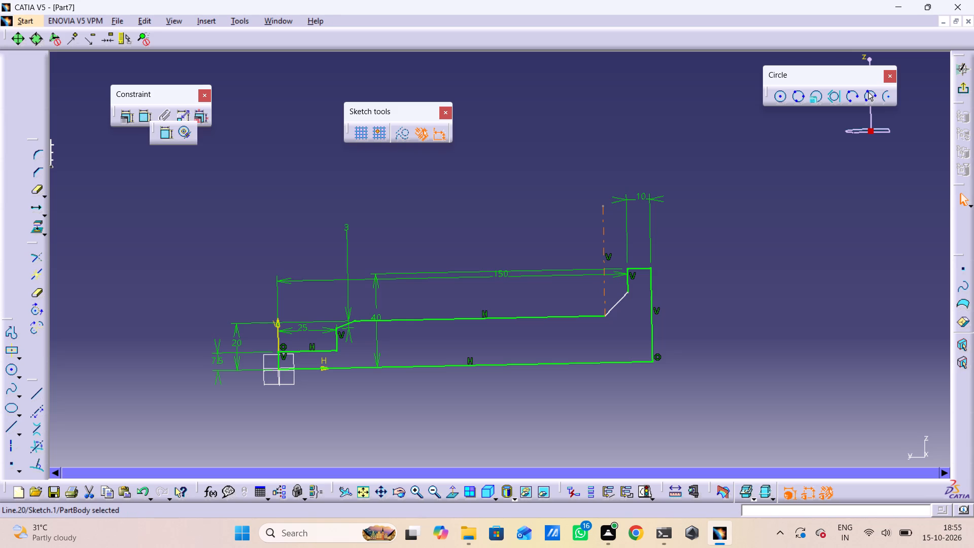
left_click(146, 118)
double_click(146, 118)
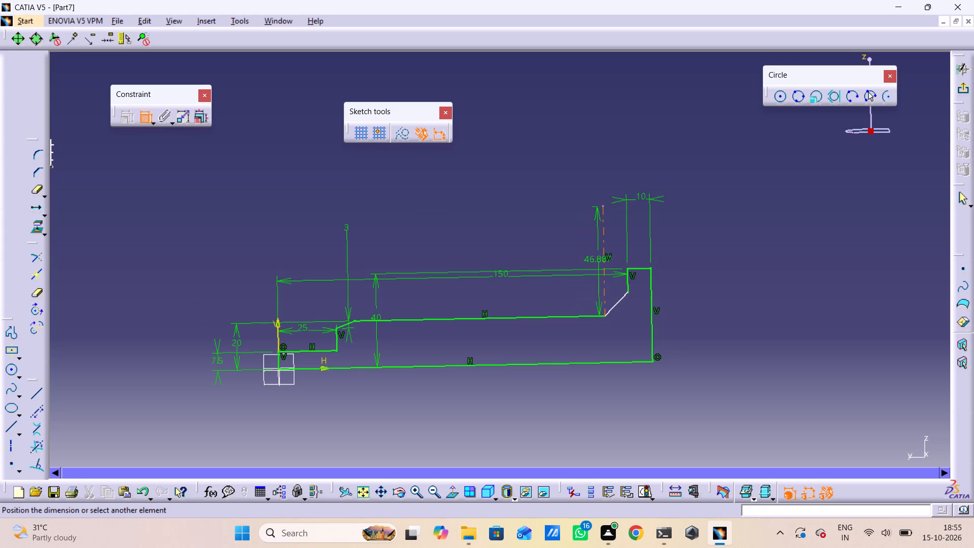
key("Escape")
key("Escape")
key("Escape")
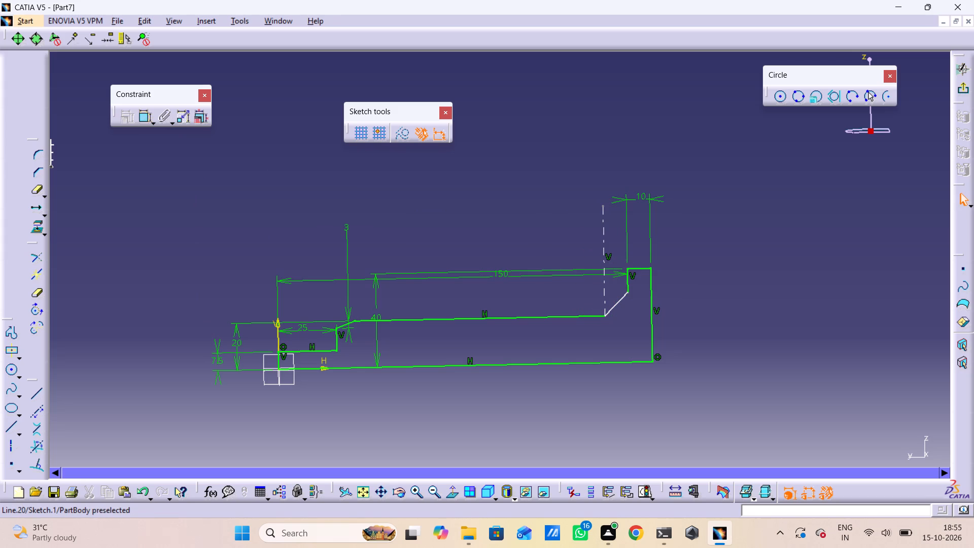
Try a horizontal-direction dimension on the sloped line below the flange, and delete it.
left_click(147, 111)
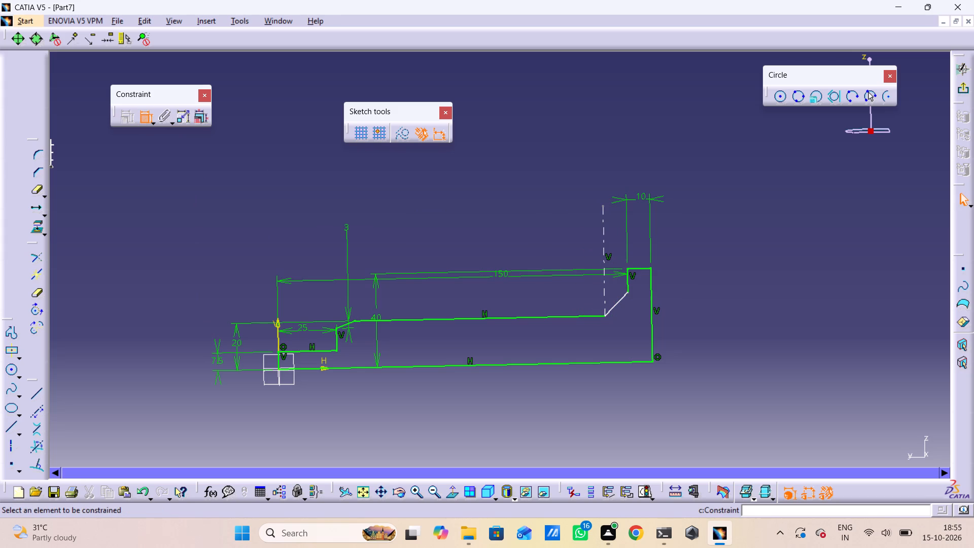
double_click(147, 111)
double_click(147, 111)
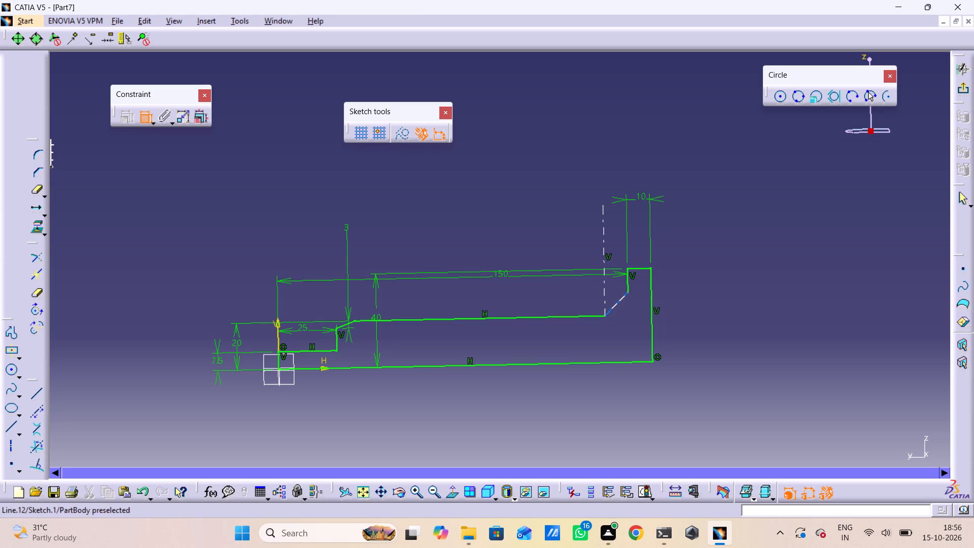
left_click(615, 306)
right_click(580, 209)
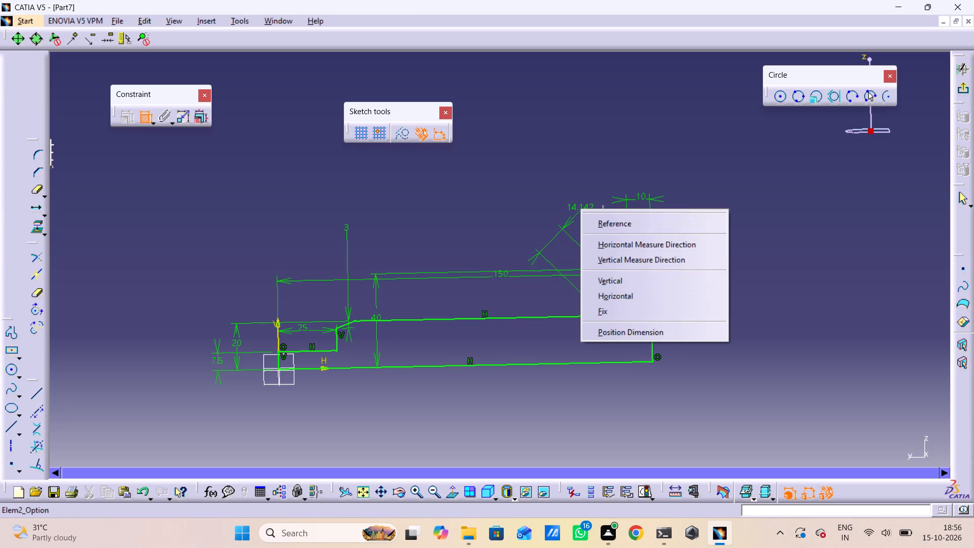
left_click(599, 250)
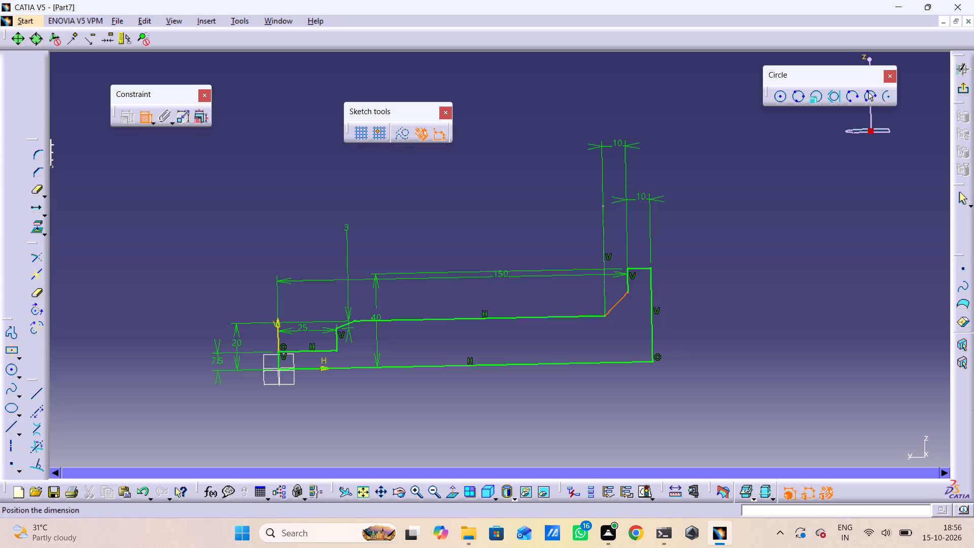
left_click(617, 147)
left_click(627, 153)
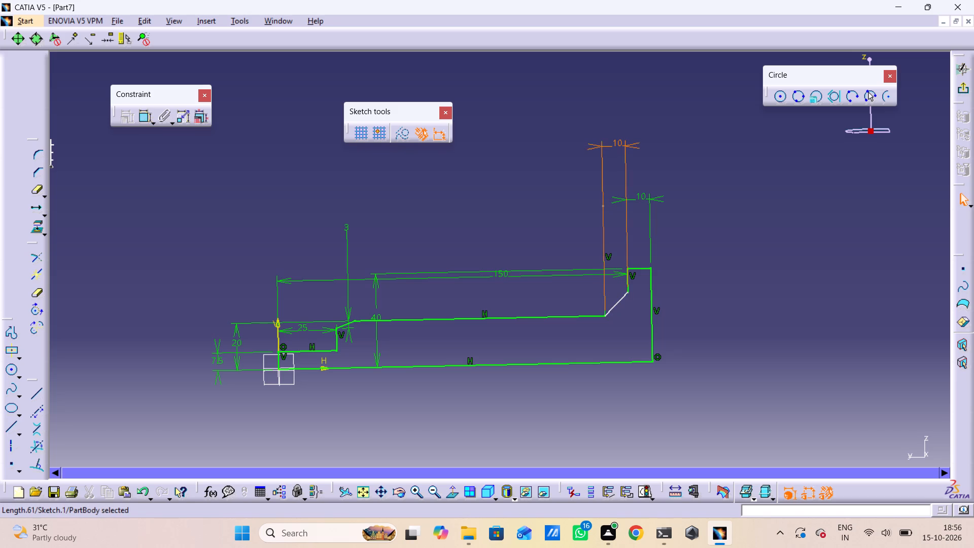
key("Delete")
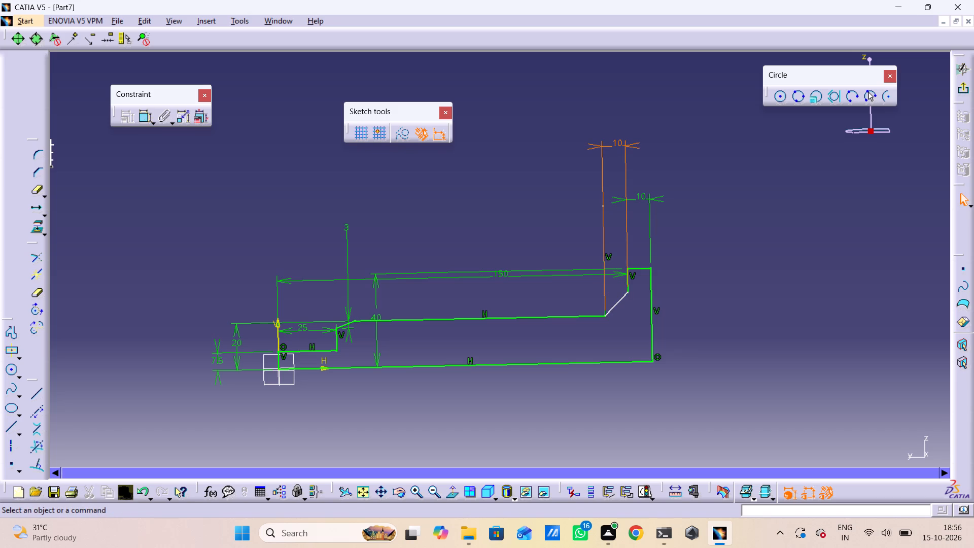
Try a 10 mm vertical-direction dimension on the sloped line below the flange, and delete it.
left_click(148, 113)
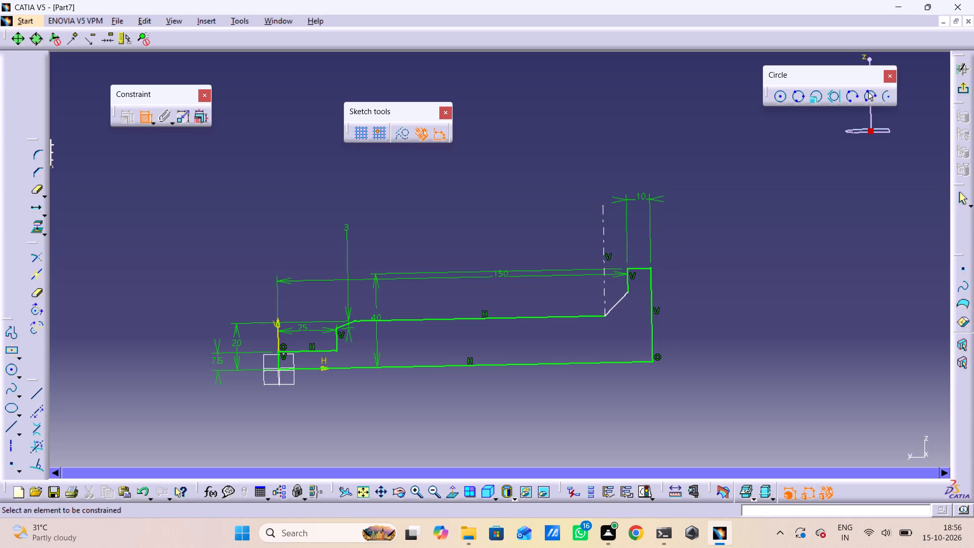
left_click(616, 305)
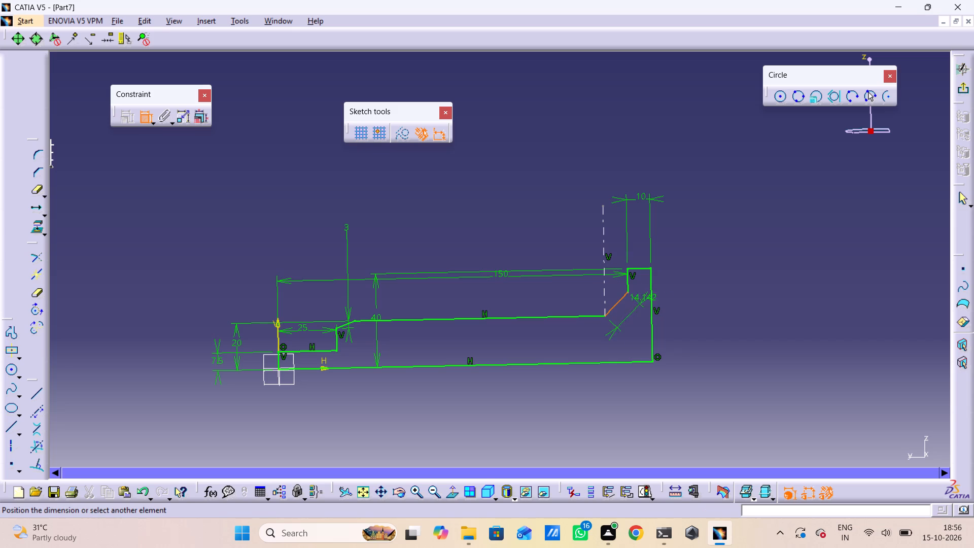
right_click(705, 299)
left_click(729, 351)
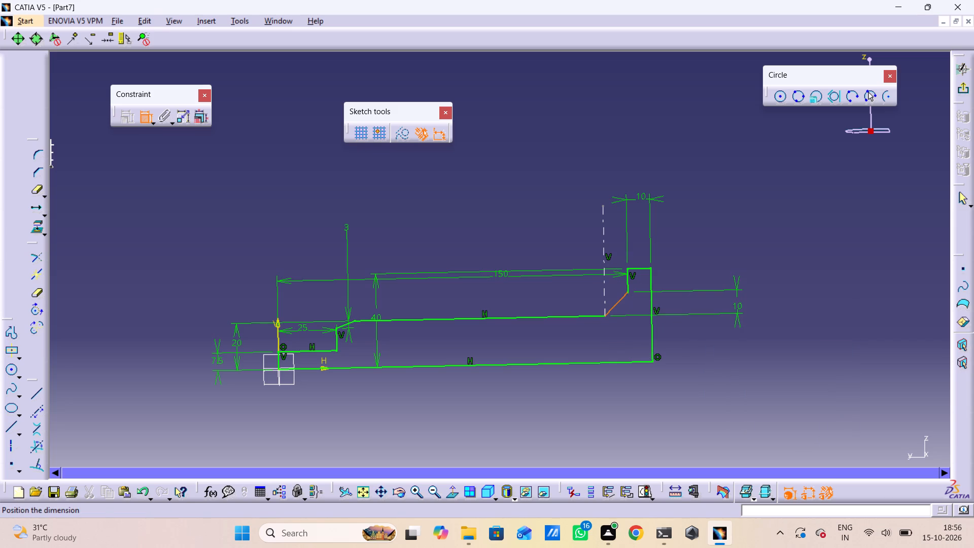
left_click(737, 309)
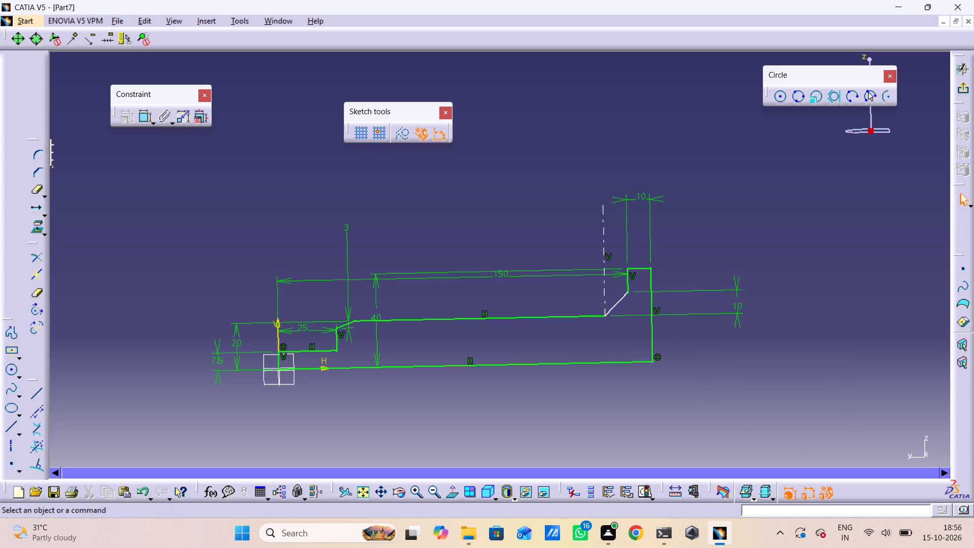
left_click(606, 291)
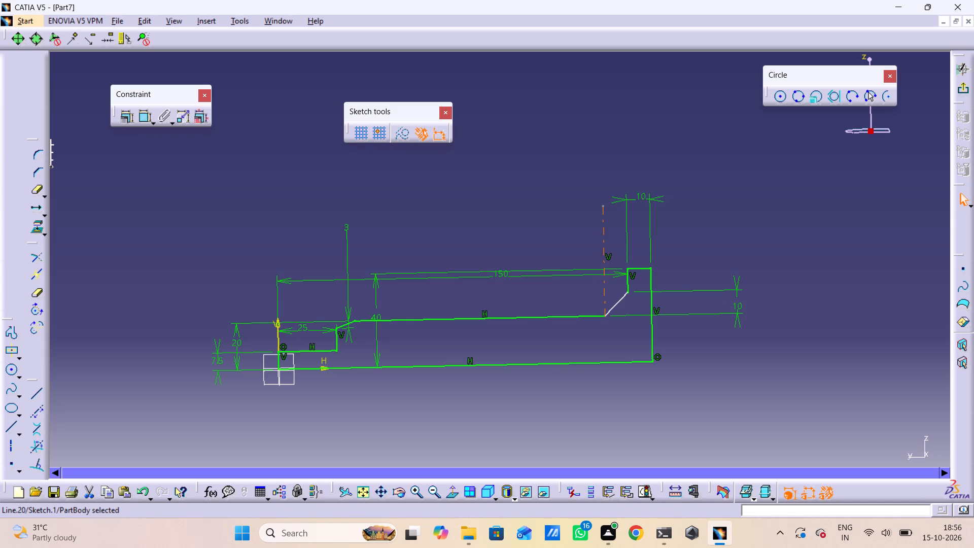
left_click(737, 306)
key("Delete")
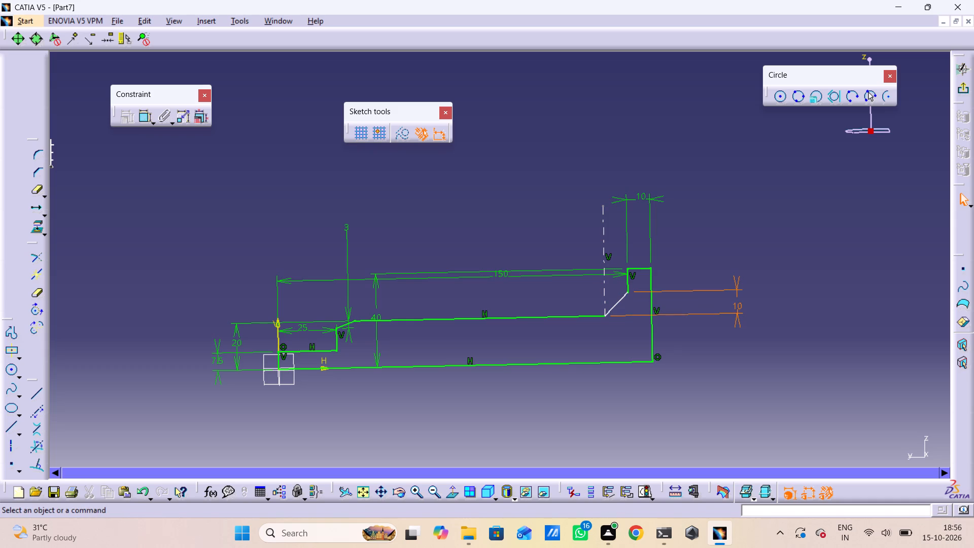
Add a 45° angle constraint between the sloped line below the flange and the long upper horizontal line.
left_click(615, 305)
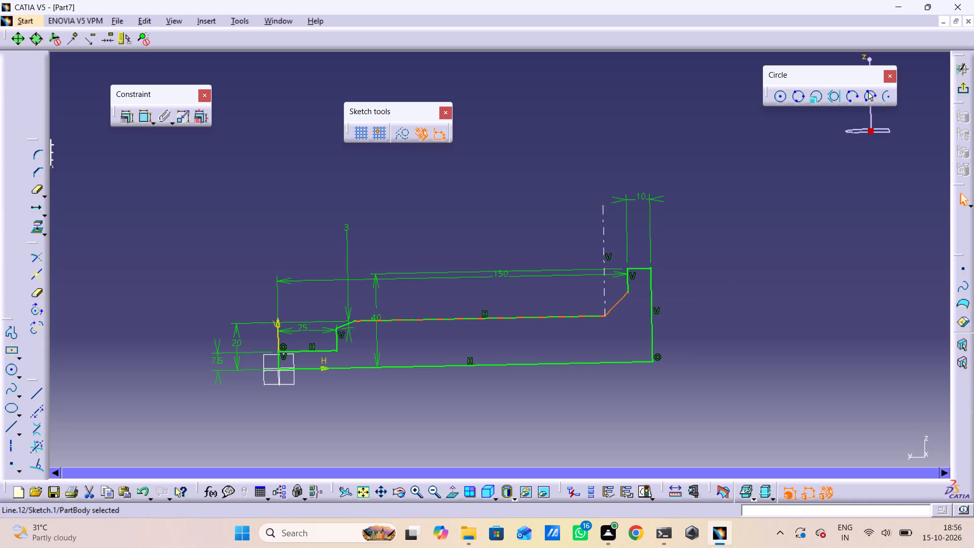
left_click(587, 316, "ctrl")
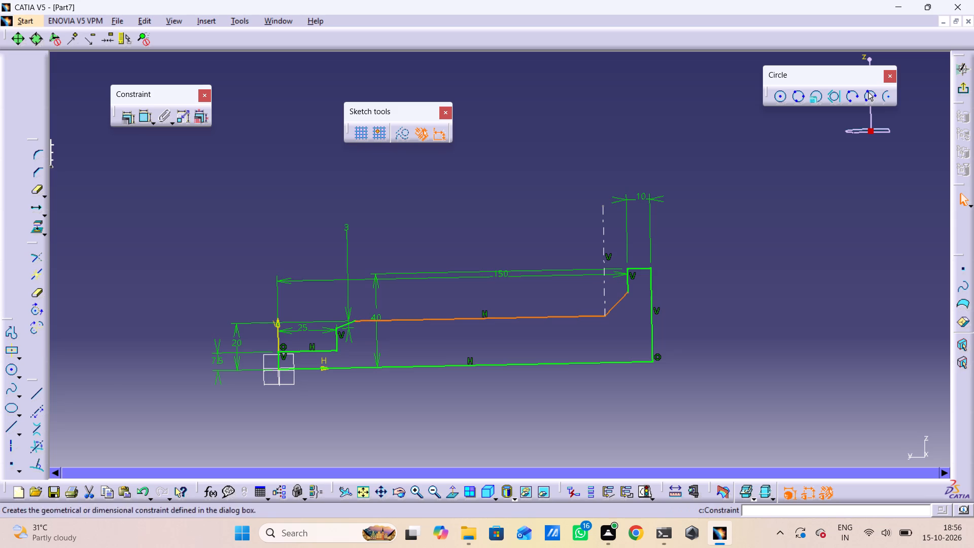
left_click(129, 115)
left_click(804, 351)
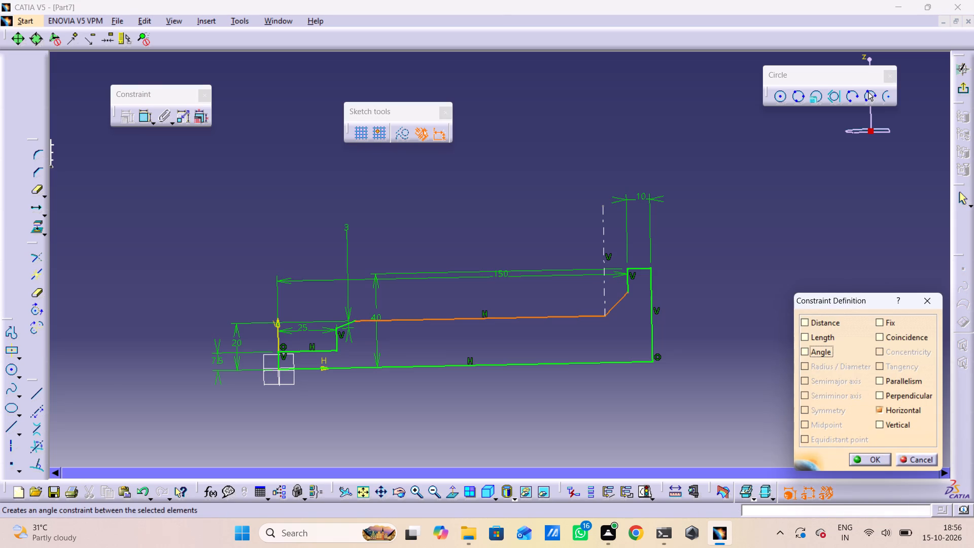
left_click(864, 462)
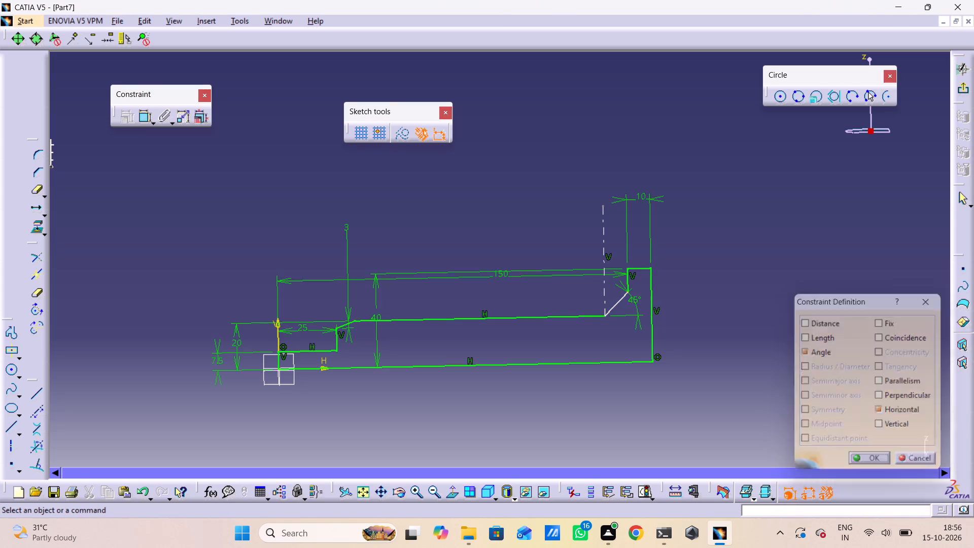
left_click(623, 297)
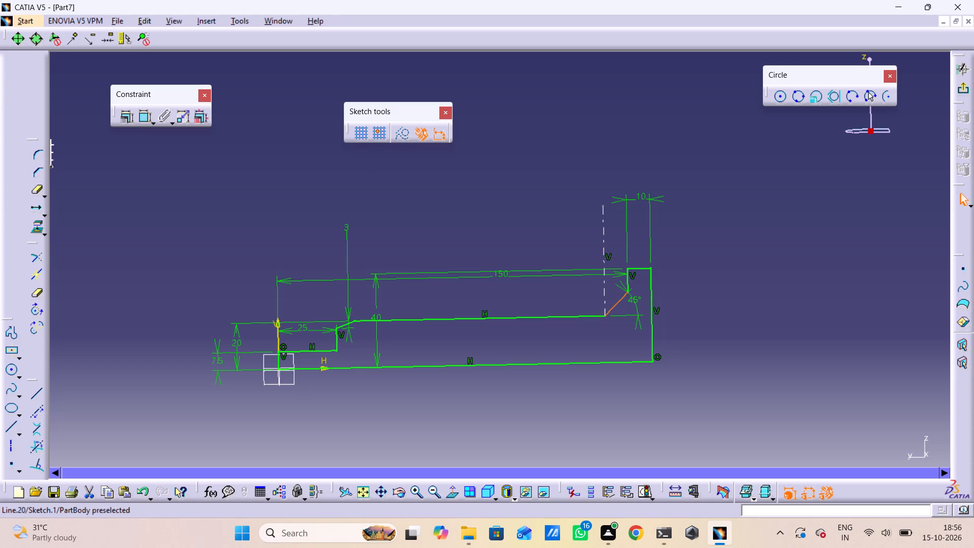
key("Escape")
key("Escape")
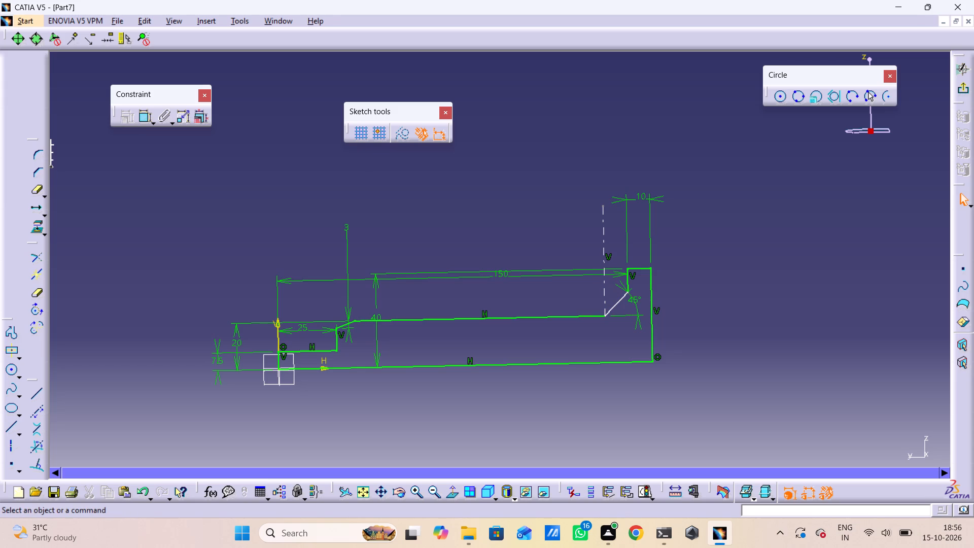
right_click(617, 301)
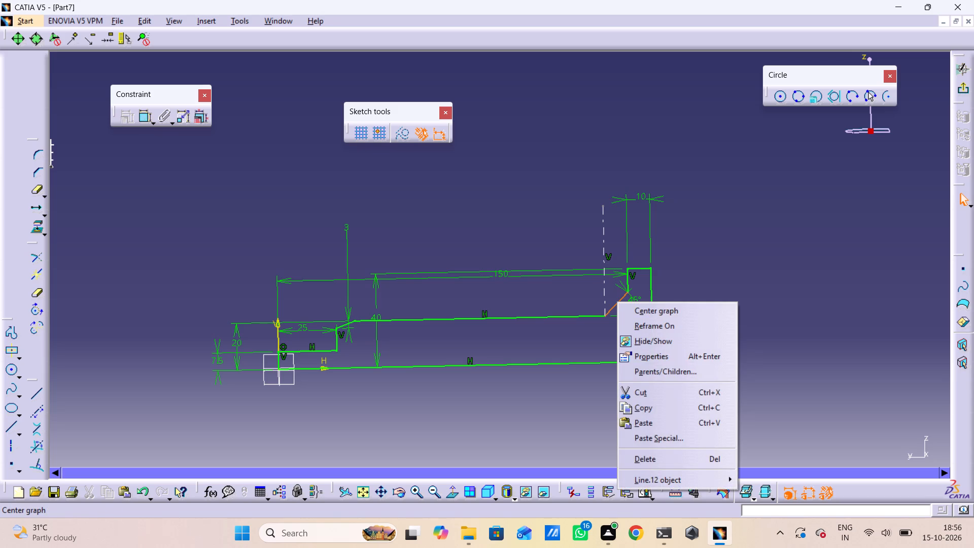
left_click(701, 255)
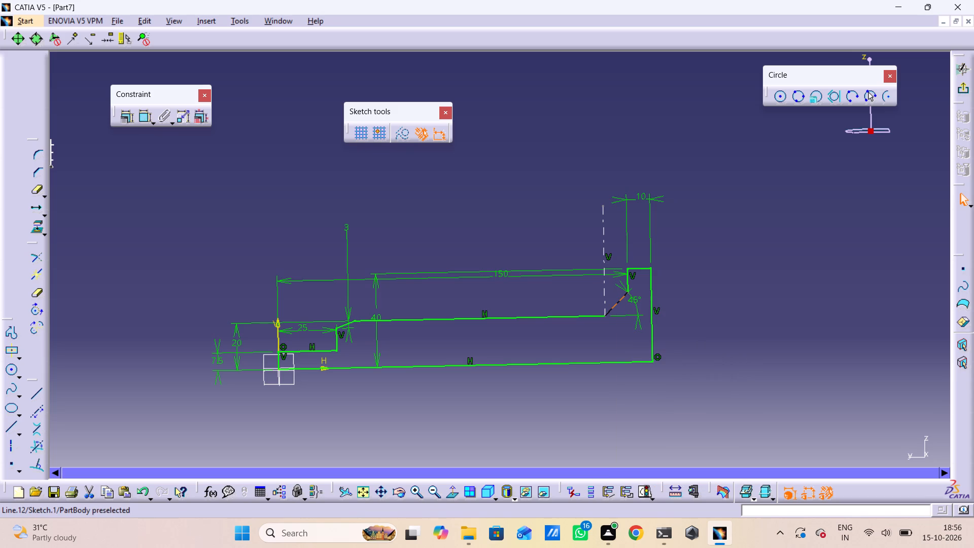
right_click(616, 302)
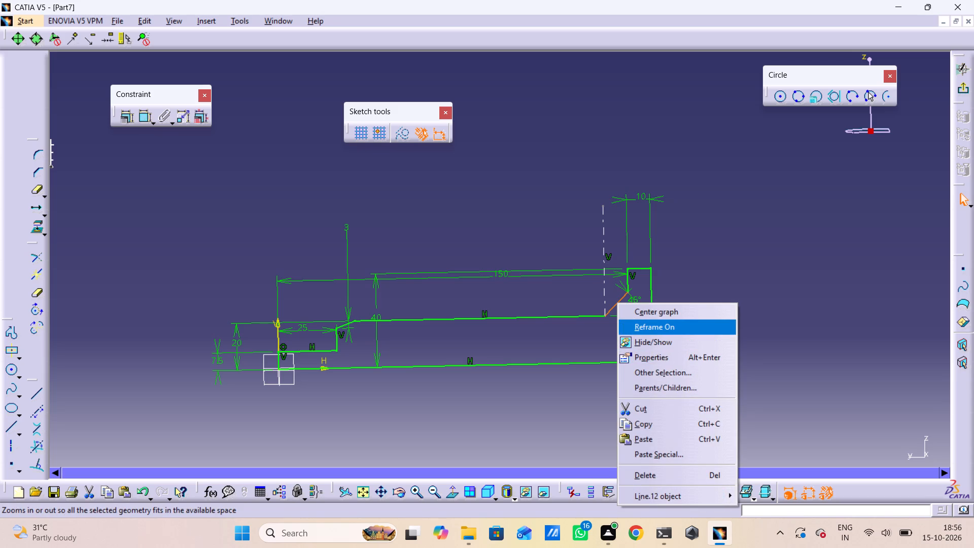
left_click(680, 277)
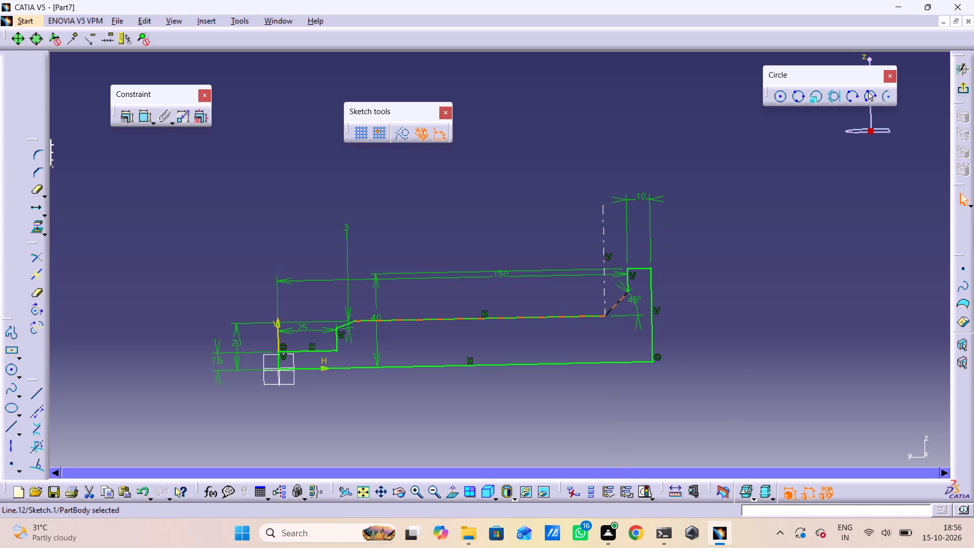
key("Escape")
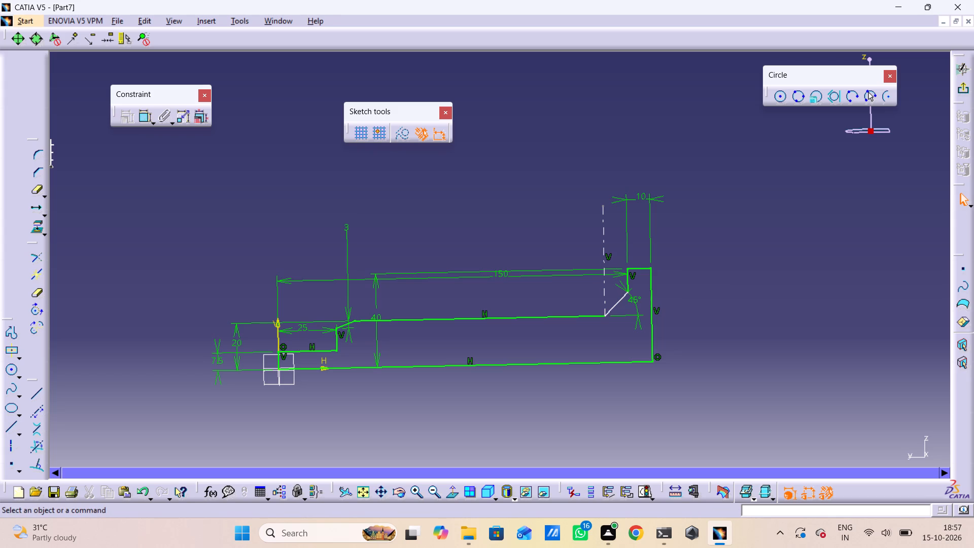
Delete the vertical axis line above the lower end of the sloped line.
left_click(606, 218)
left_click(602, 227)
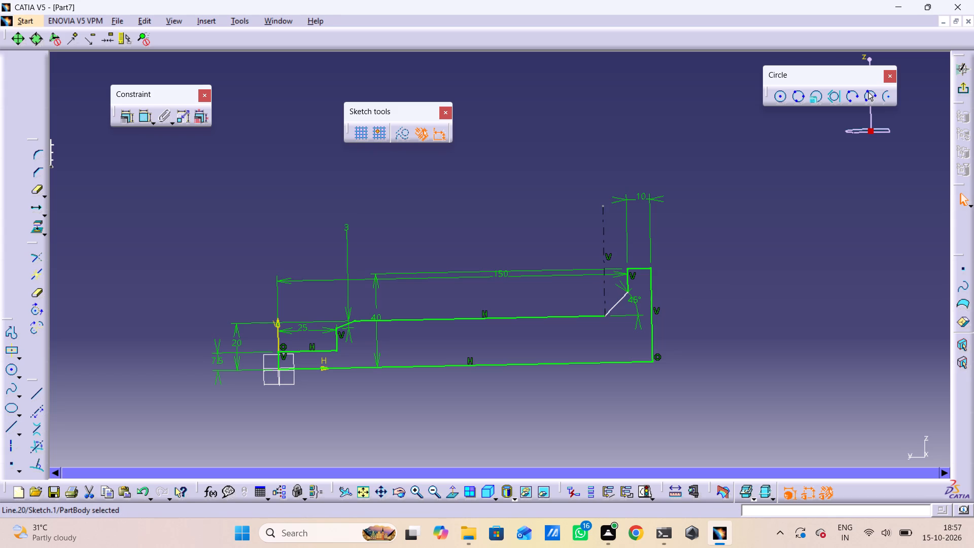
key("Delete")
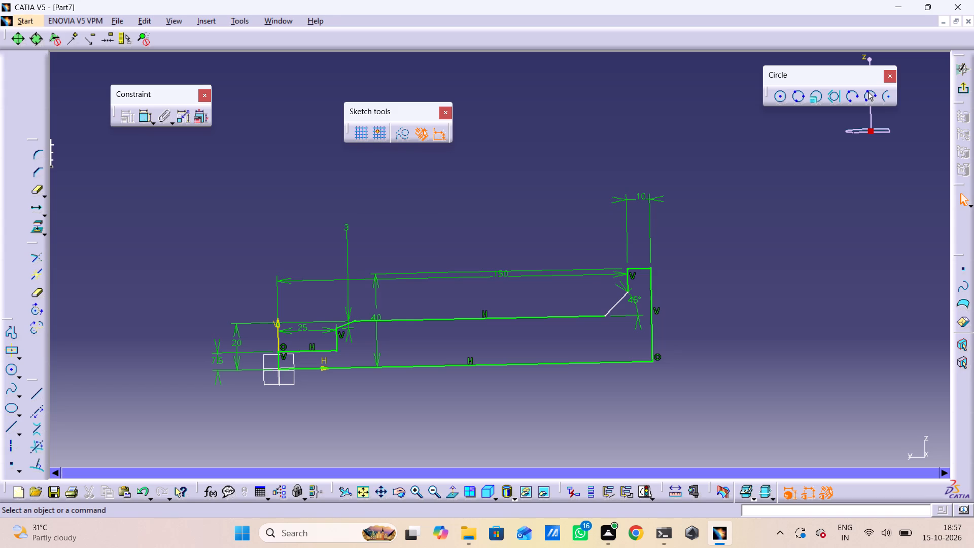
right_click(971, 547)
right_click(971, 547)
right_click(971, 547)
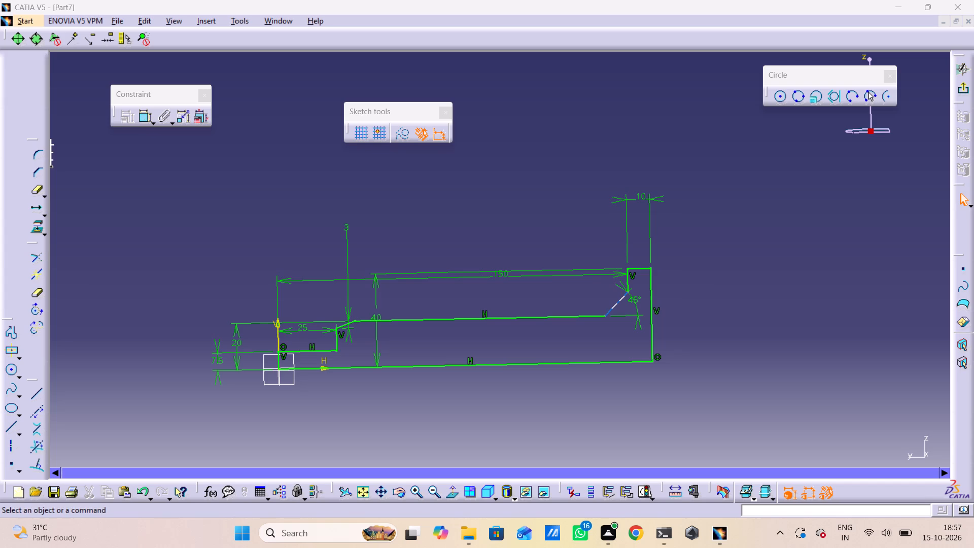
Delete the sloped line between the long upper horizontal line and the flange.
left_click(456, 490)
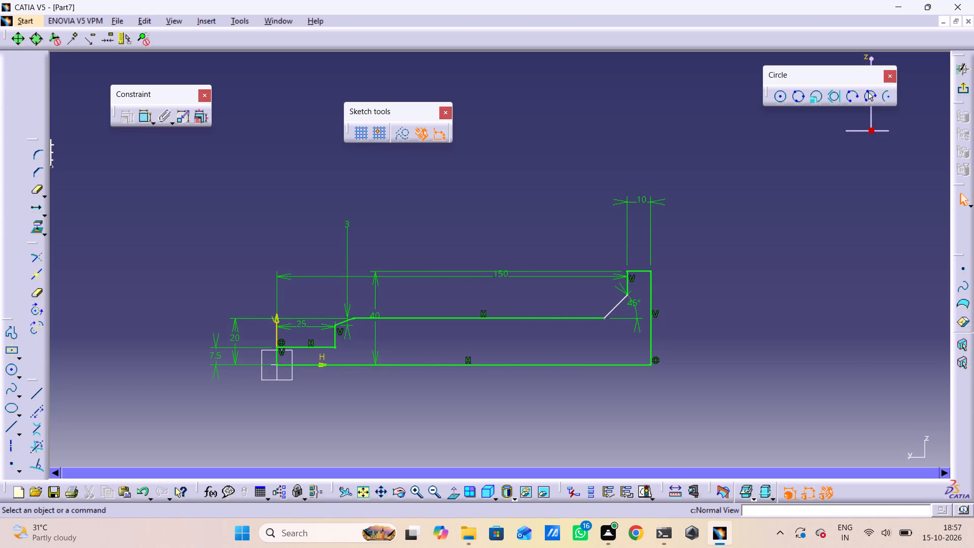
left_click(615, 311)
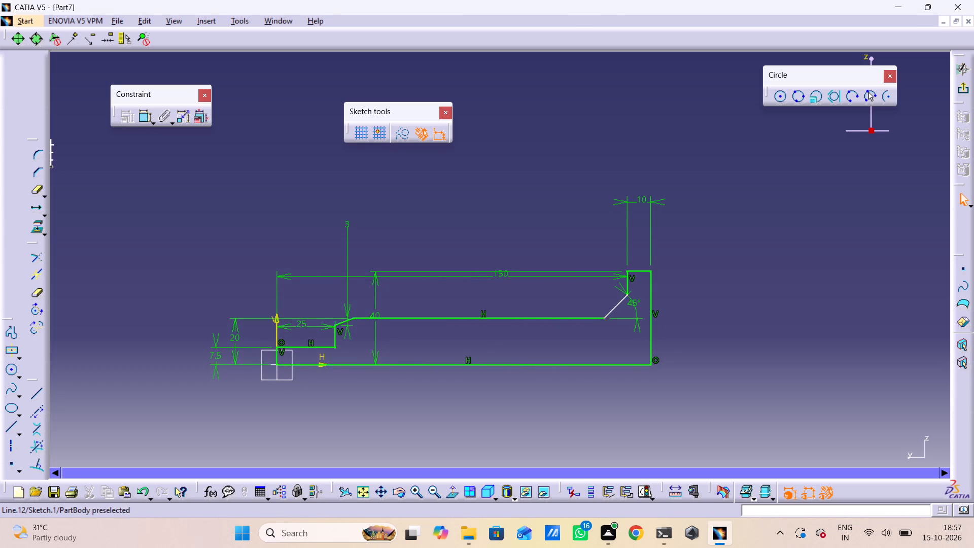
key("Delete")
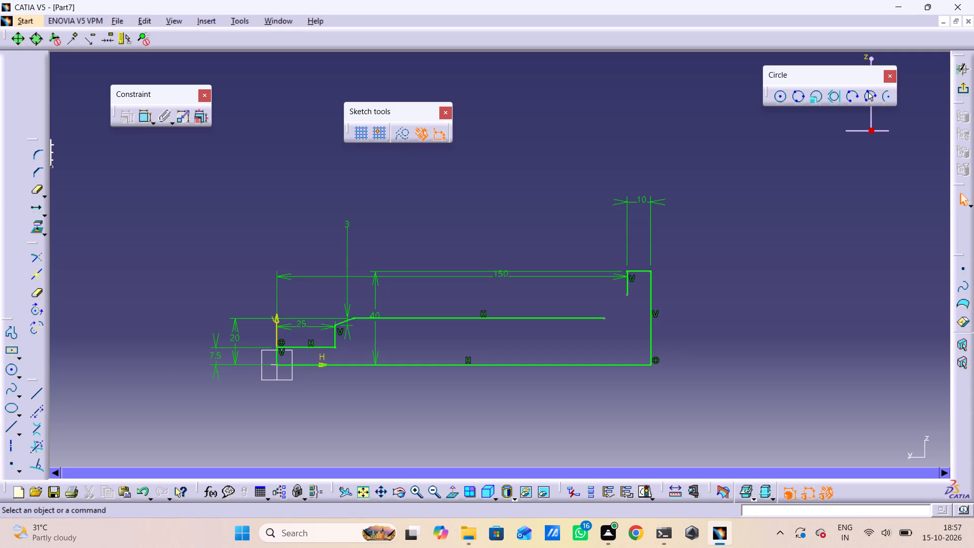
Close the profile with a coincidence between the long upper line's open end and the flange's inner vertical line's open end, and exit the sketch.
left_click(605, 319)
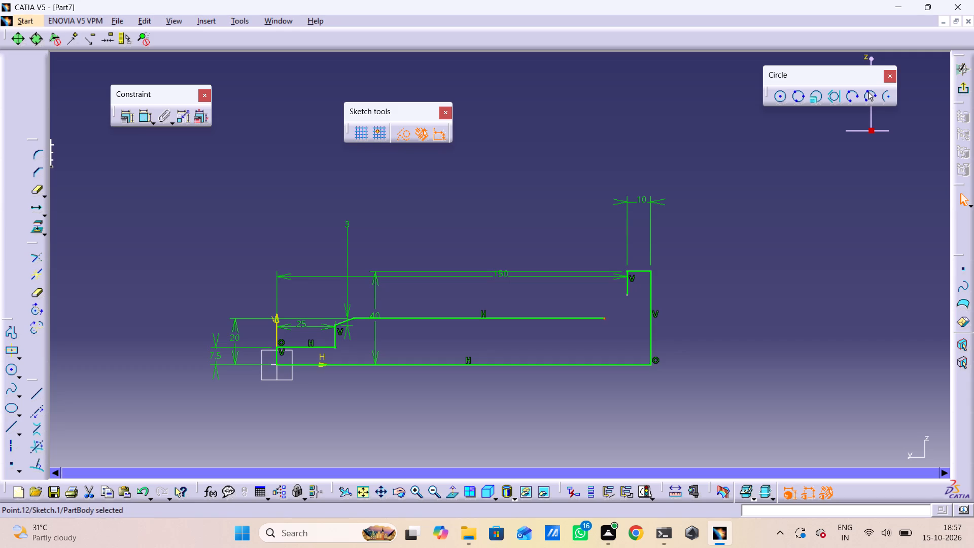
left_click(628, 295, "ctrl")
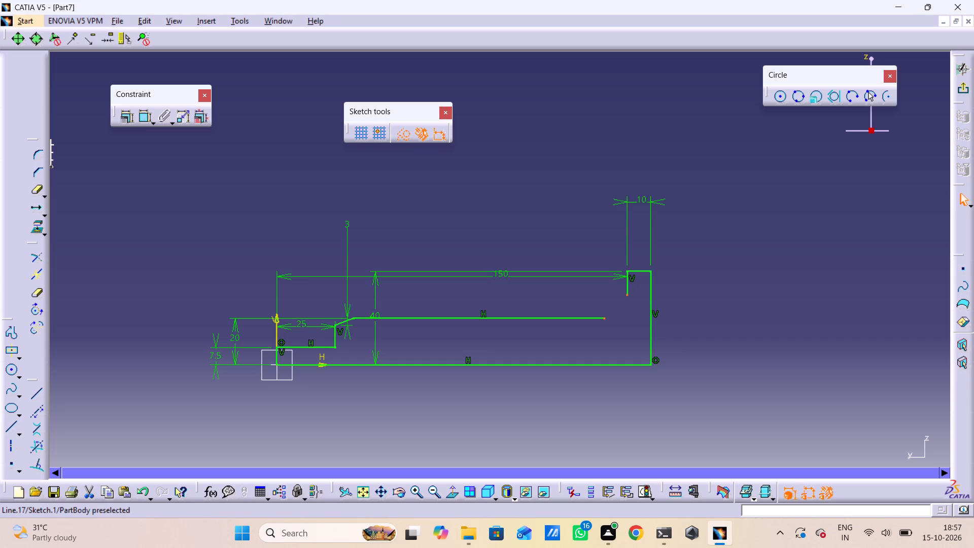
left_click(126, 119)
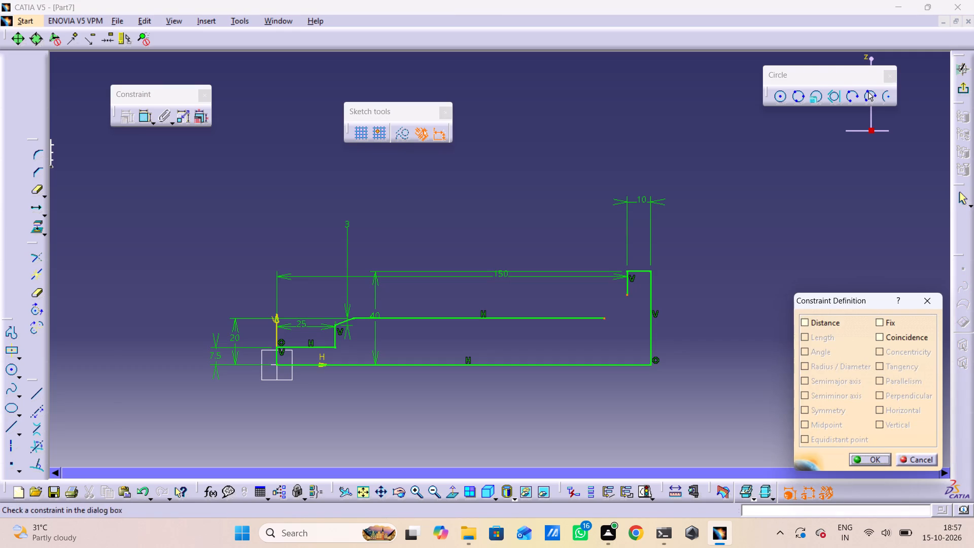
left_click(893, 336)
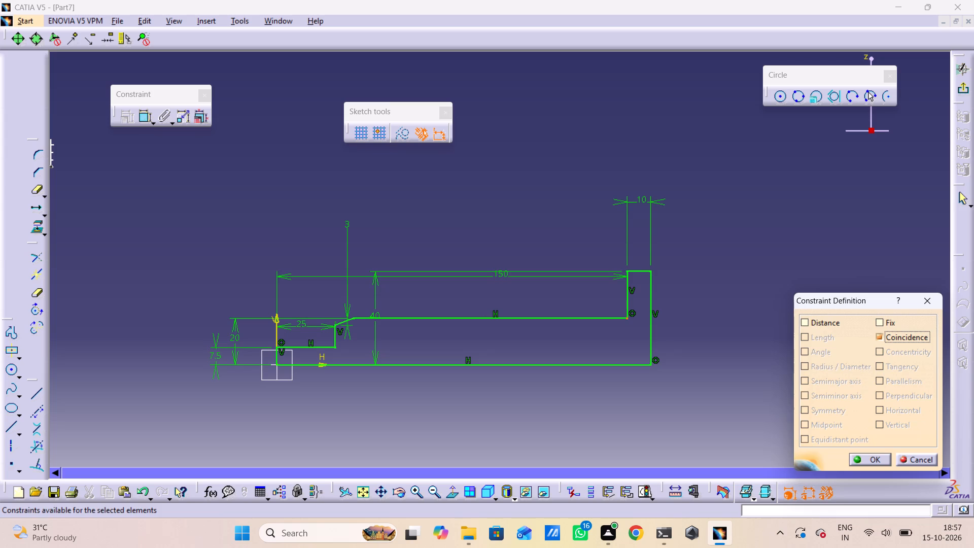
left_click(878, 454)
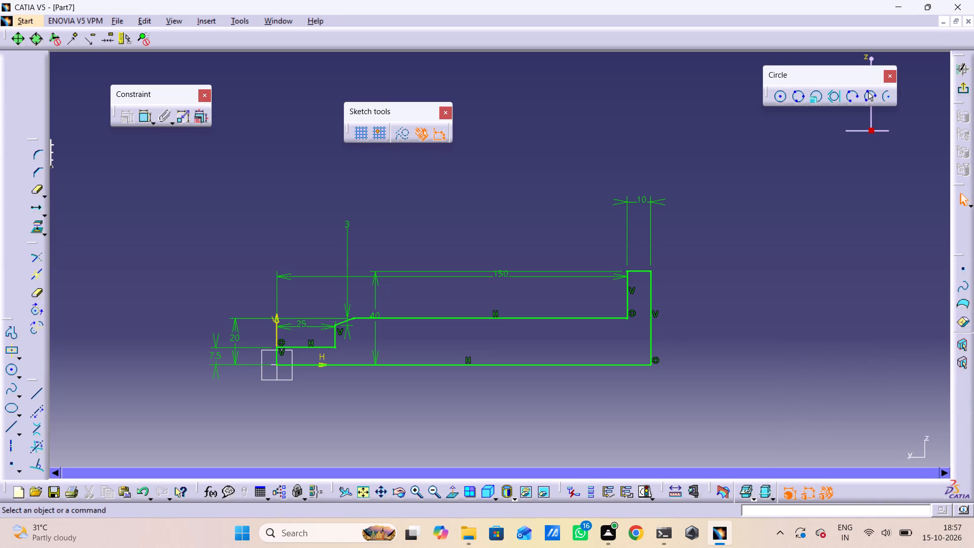
left_click(964, 89)
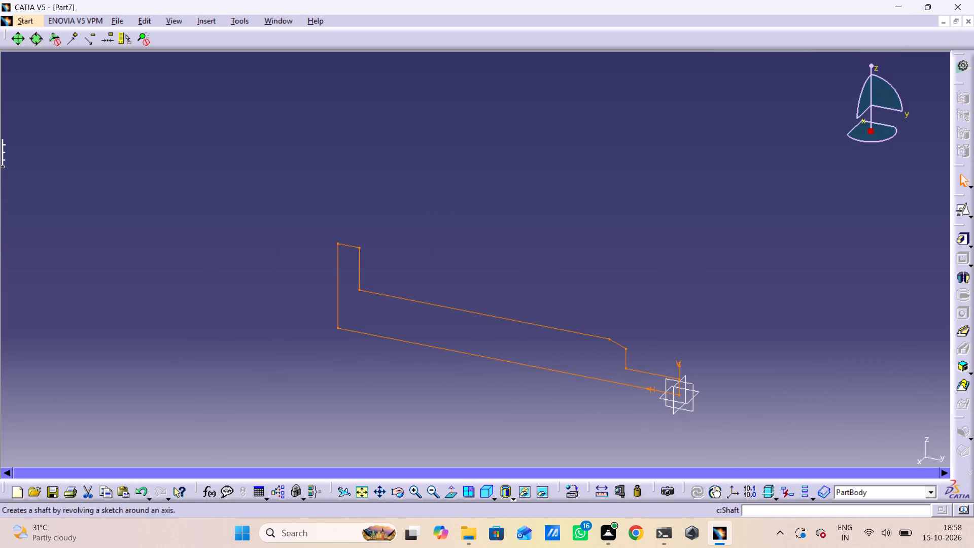
Create a 360° Shaft from the stepped profile, revolved about its long bottom horizontal line.
left_click(967, 279)
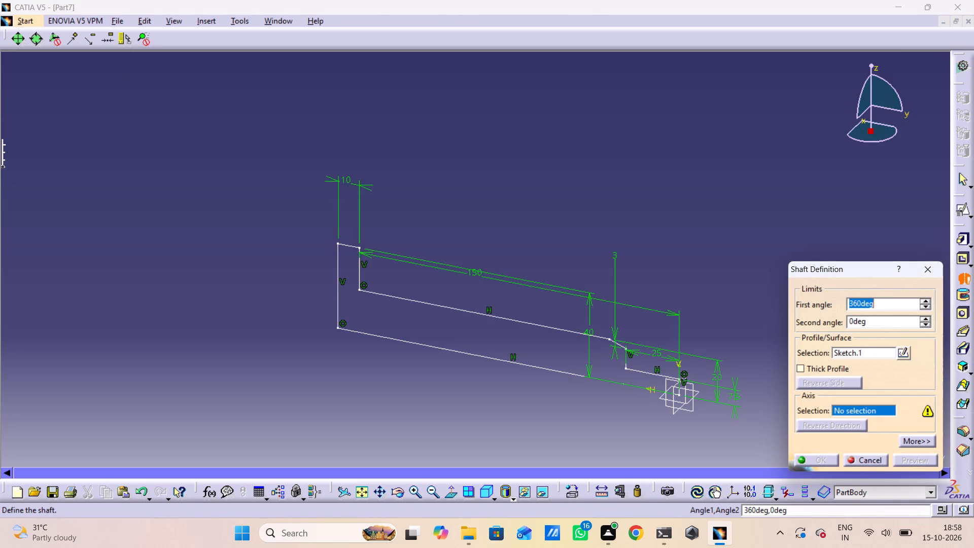
left_click(510, 358)
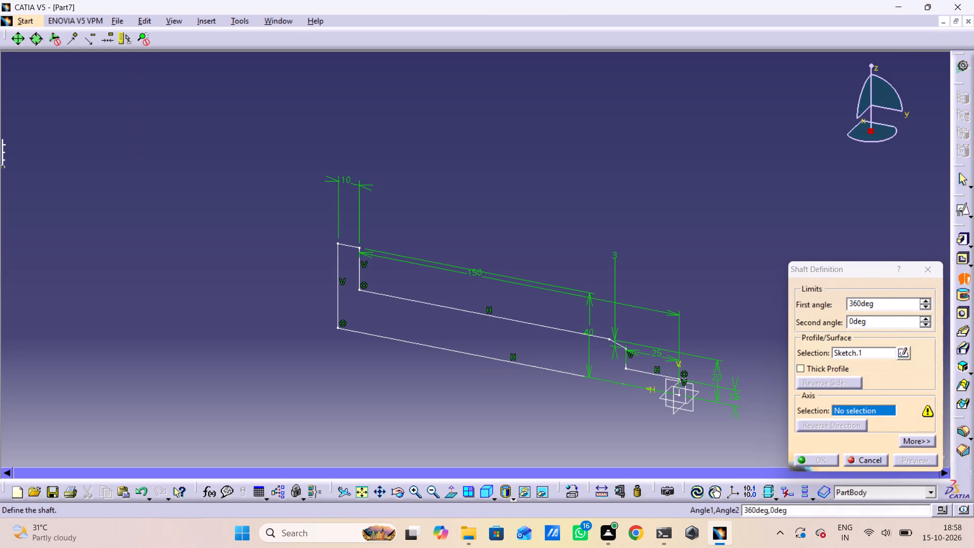
left_click(511, 362)
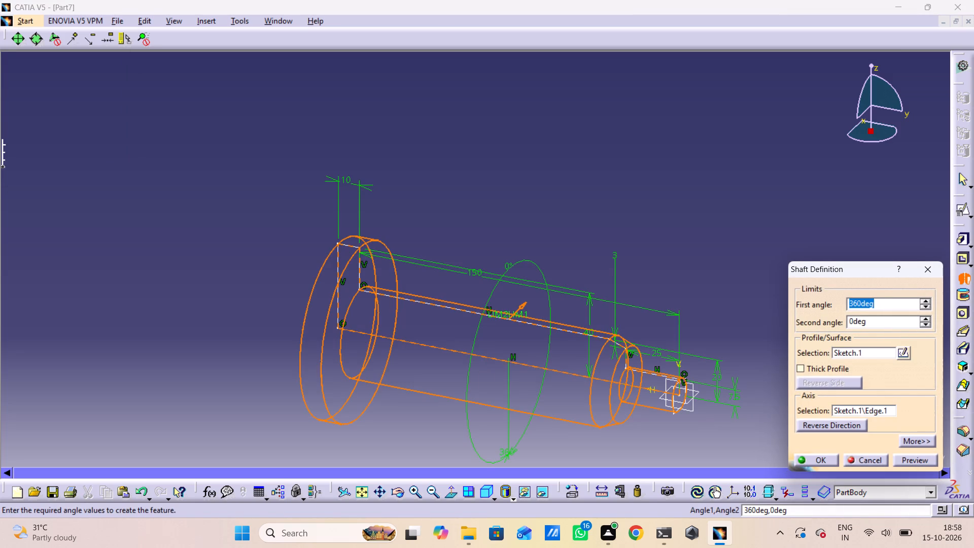
left_click(817, 465)
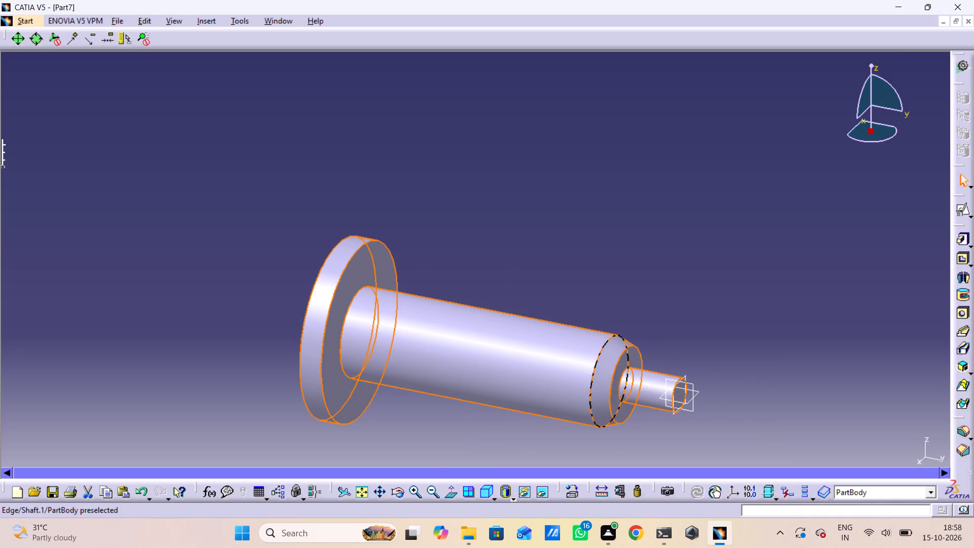
left_click(576, 218)
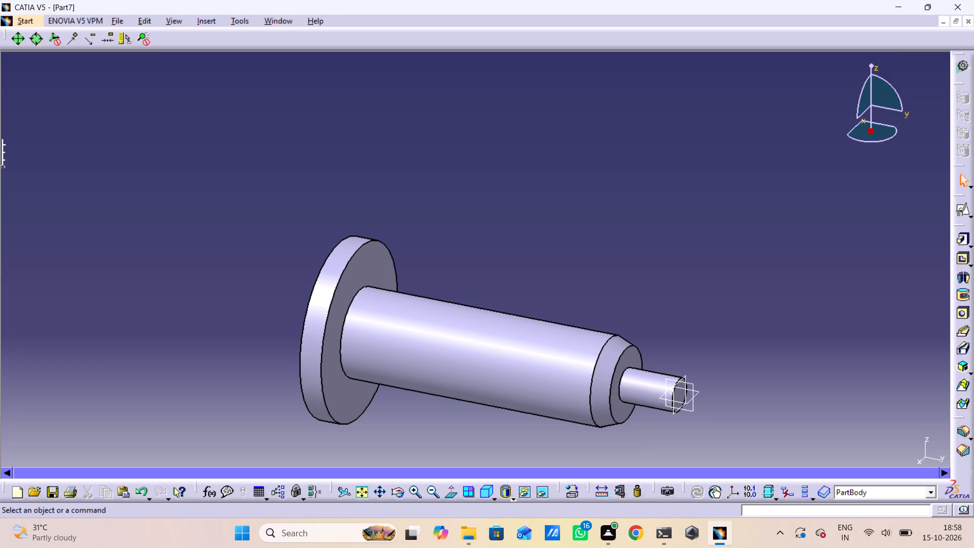
Chamfer the edge where the main cylinder meets the flange, with a length of 10 mm at 45°.
left_click(346, 315)
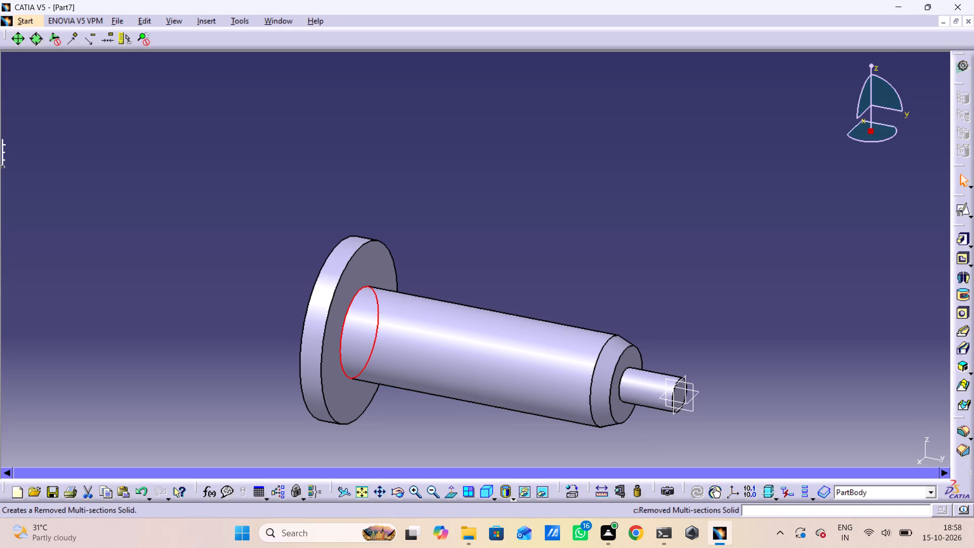
left_click(967, 454)
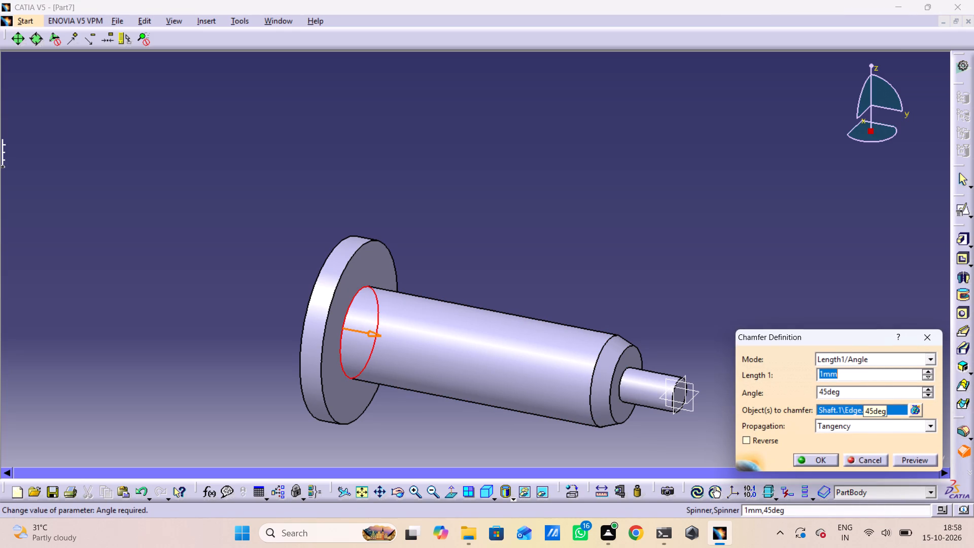
type("10")
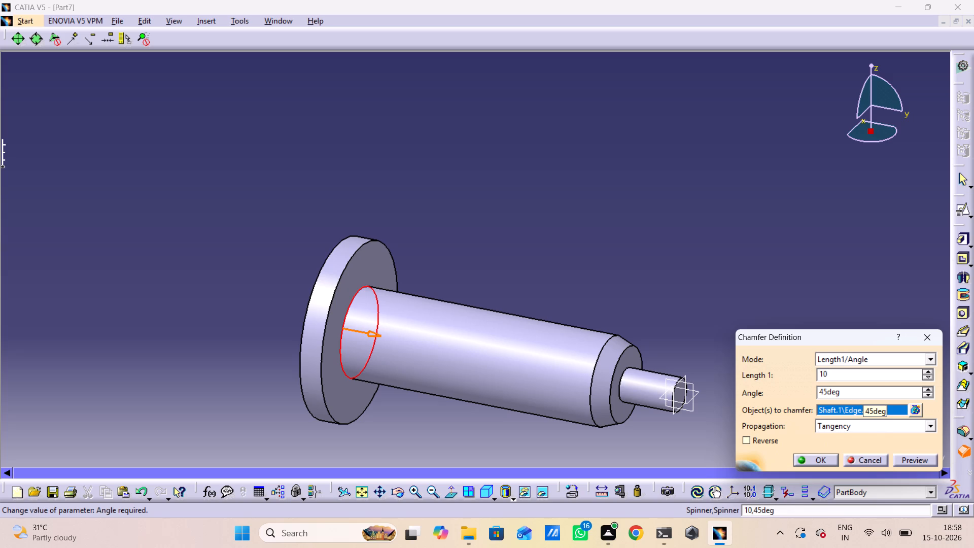
key("Return")
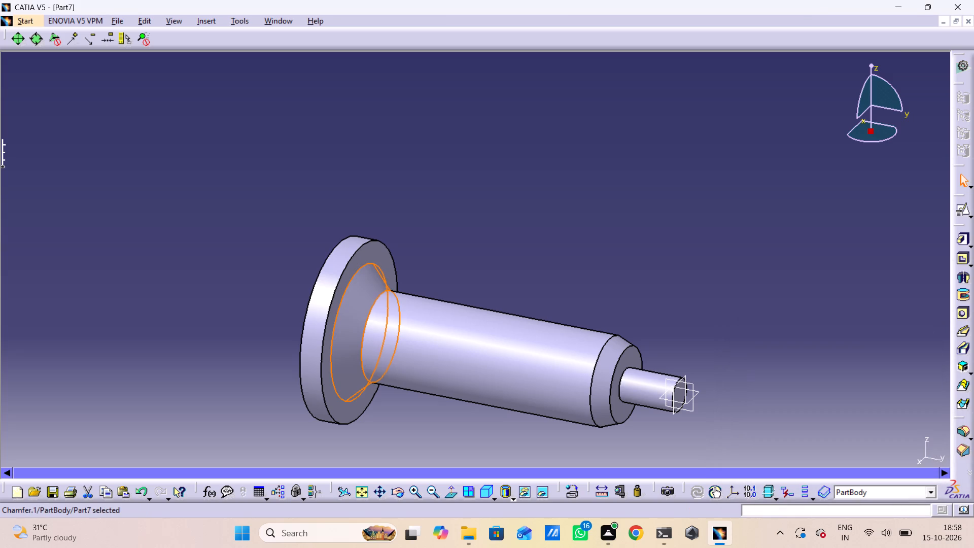
left_click(803, 350)
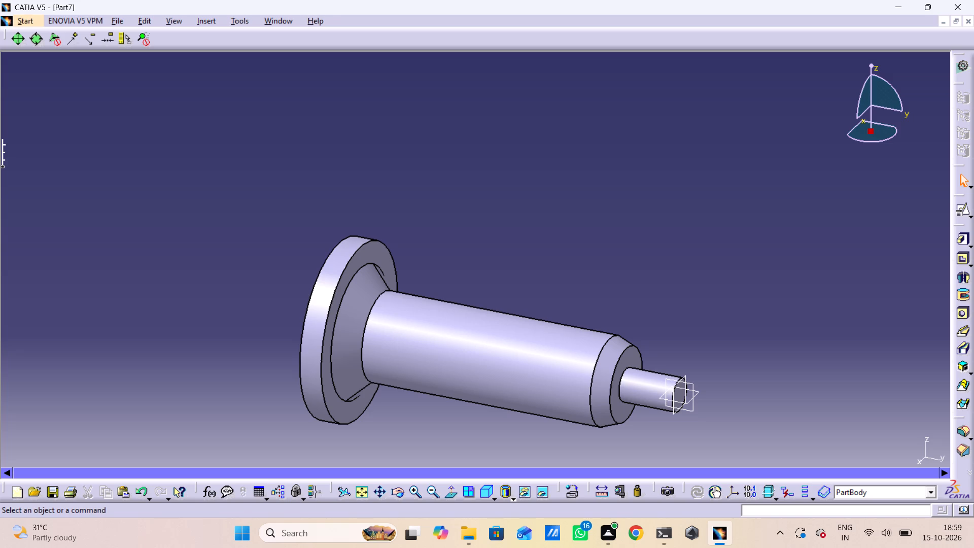
Chamfer the rim of the flange's flat outer end face, with a length of 10 mm at 45°.
middle_click_drag(786, 435, 740, 392, "shift")
middle_click_drag(703, 358, 751, 352, "shift")
middle_click_drag(476, 272, 505, 280, "shift")
right_click_drag(476, 272, 505, 280, "shift")
right_click_drag(506, 280, 529, 285, "ctrl")
middle_click_drag(506, 280, 529, 285, "ctrl")
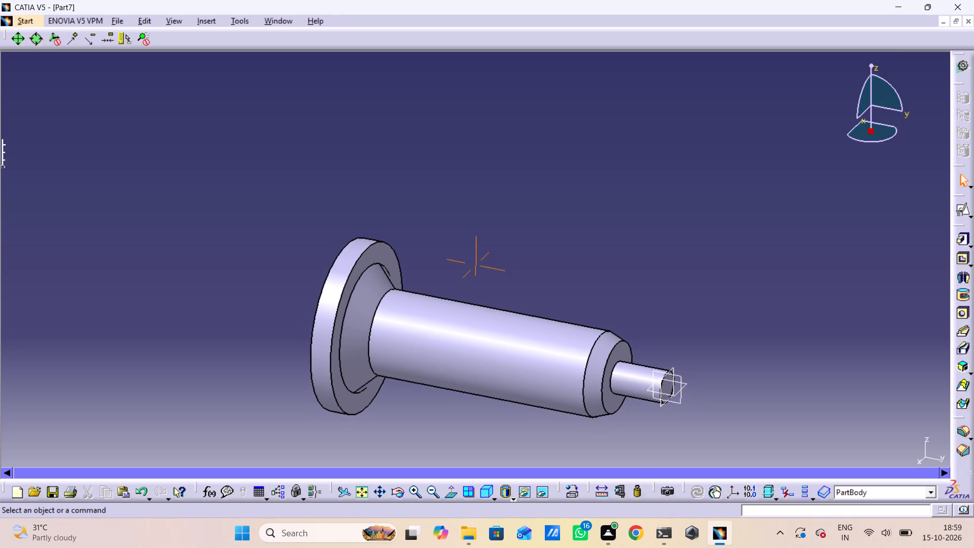
right_click_drag(529, 285, 530, 285, "ctrl")
middle_click_drag(529, 285, 530, 285, "ctrl")
middle_click_drag(510, 279, 519, 265, "ctrl")
right_click_drag(519, 265, 602, 300, "ctrl")
middle_click_drag(519, 265, 602, 300, "ctrl")
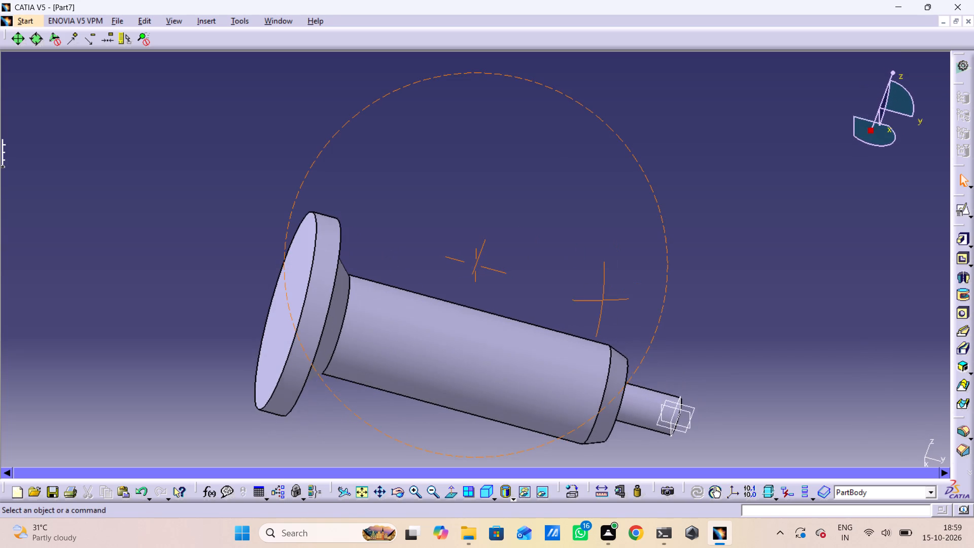
right_click_drag(602, 300, 584, 284, "ctrl")
middle_click_drag(602, 300, 565, 254, "ctrl")
right_click(584, 284, "ctrl")
right_click_drag(612, 284, 565, 254, "ctrl")
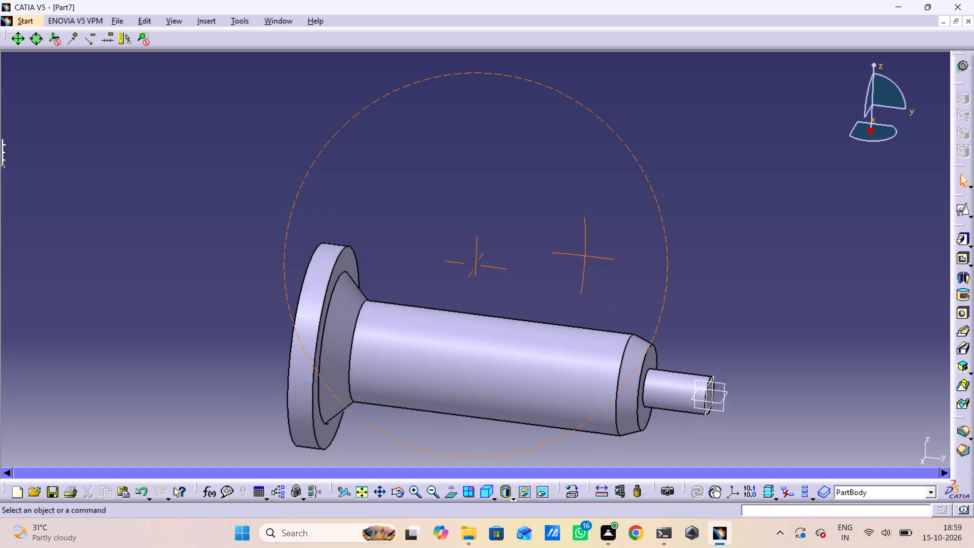
middle_click_drag(565, 254, 694, 280, "ctrl")
right_click_drag(565, 254, 694, 280, "ctrl")
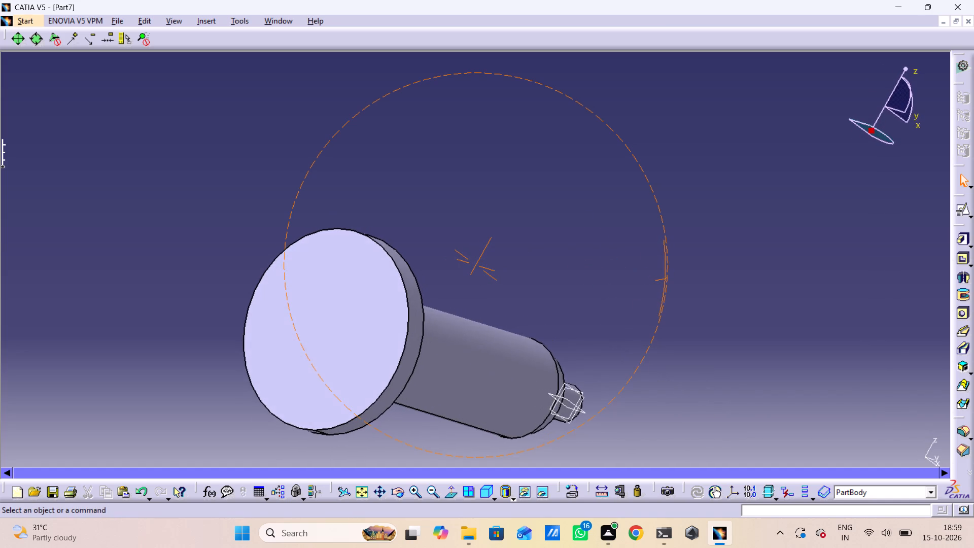
right_click_drag(694, 280, 662, 283, "ctrl")
middle_click_drag(694, 280, 662, 283, "ctrl")
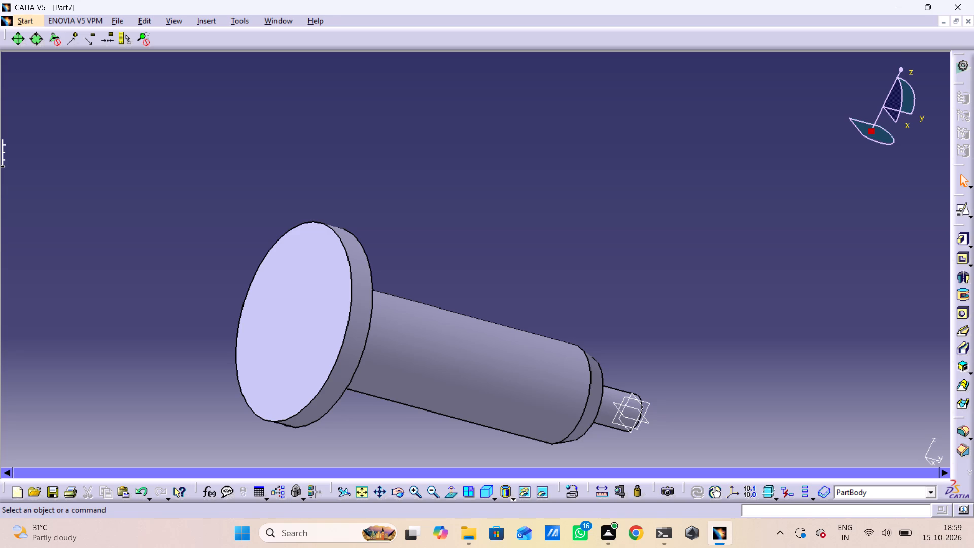
left_click(345, 260)
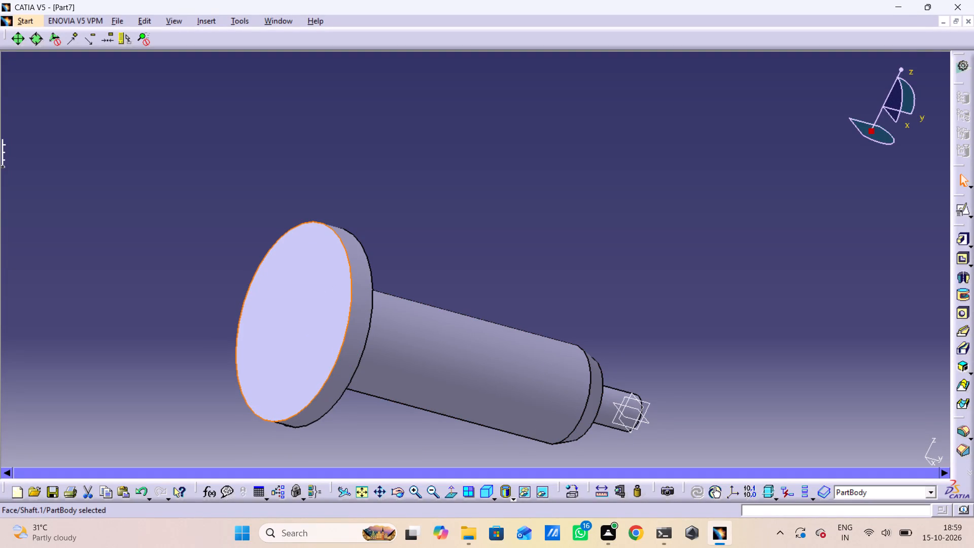
left_click(966, 452)
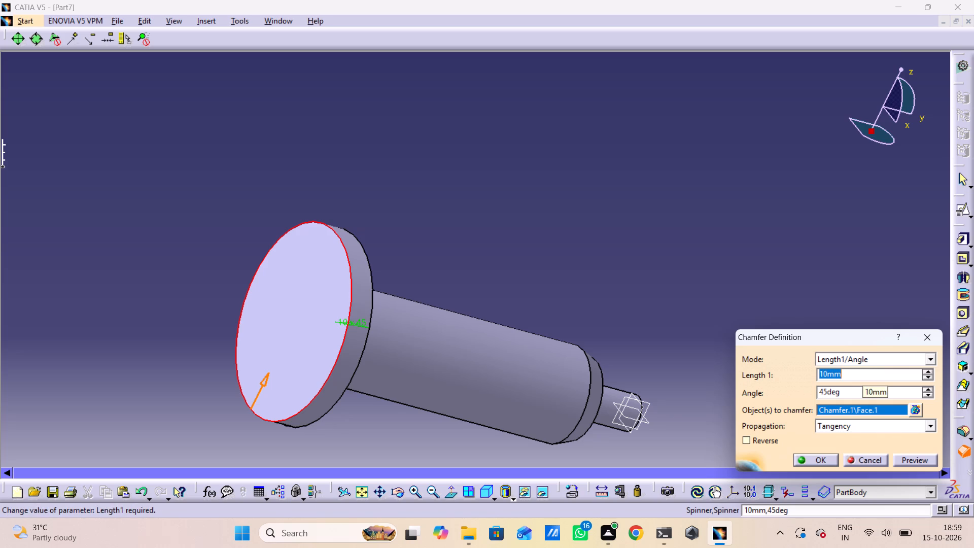
left_click(824, 459)
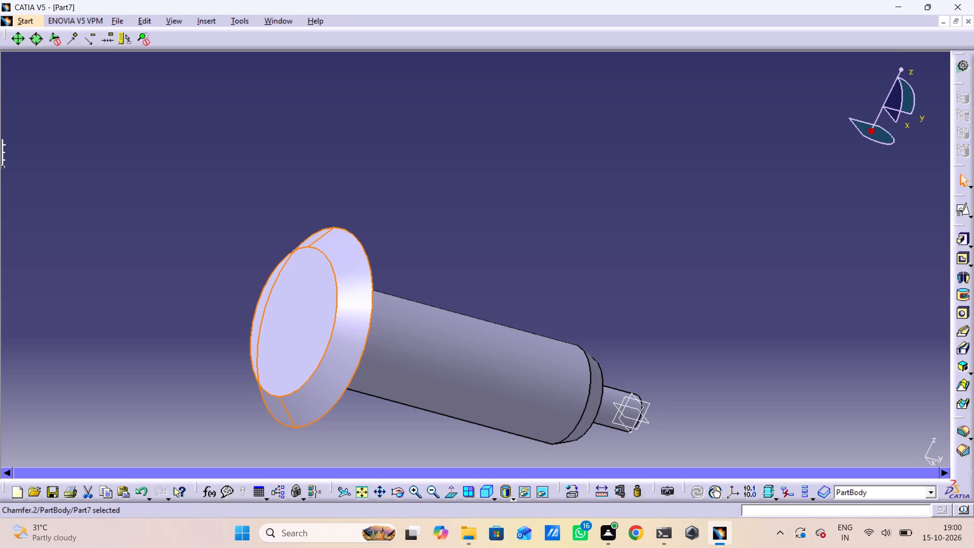
Examine the chamfered flange and the stepped shaft end from several directions.
right_click_drag(759, 285, 723, 282, "shift")
middle_click_drag(759, 285, 688, 277, "shift")
middle_click_drag(688, 277, 647, 310, "shift")
right_click_drag(688, 277, 647, 310, "shift")
middle_click_drag(667, 310, 544, 252, "ctrl")
right_click_drag(667, 310, 544, 252, "ctrl")
scroll(550, 246, "down", 1, "ctrl")
middle_click_drag(543, 272, 544, 224)
middle_click_drag(544, 224, 380, 293)
right_click_drag(526, 266, 380, 293)
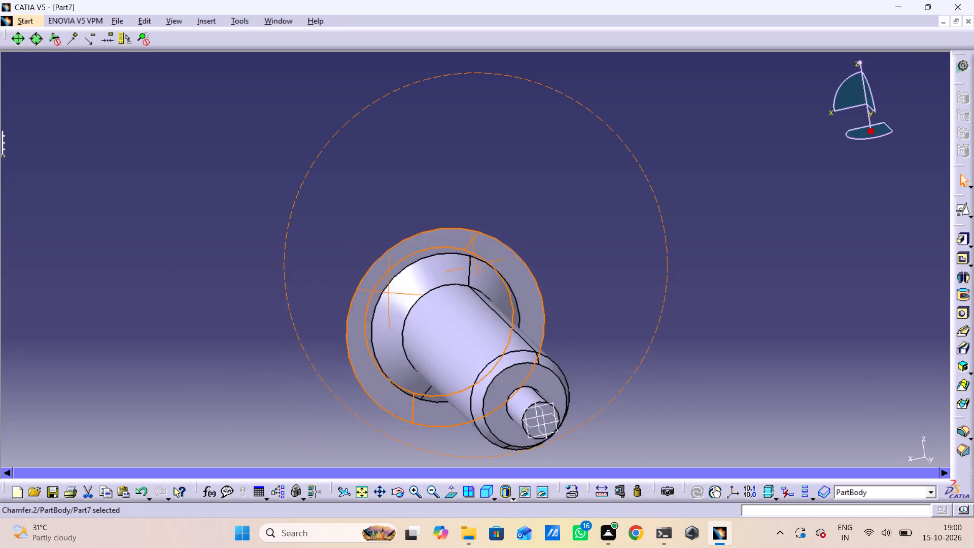
right_click_drag(380, 293, 262, 282)
middle_click_drag(380, 293, 302, 275)
middle_click_drag(298, 275, 293, 229)
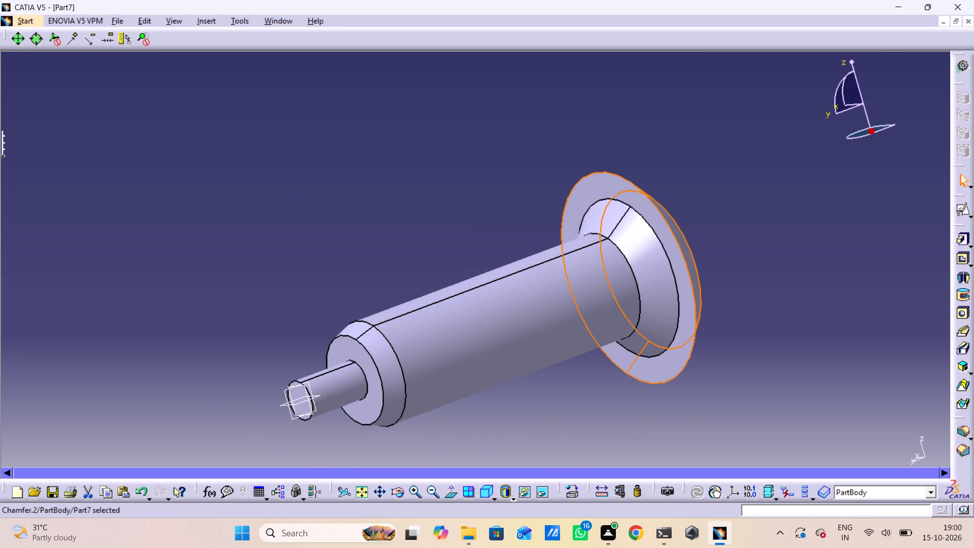
left_click(438, 204)
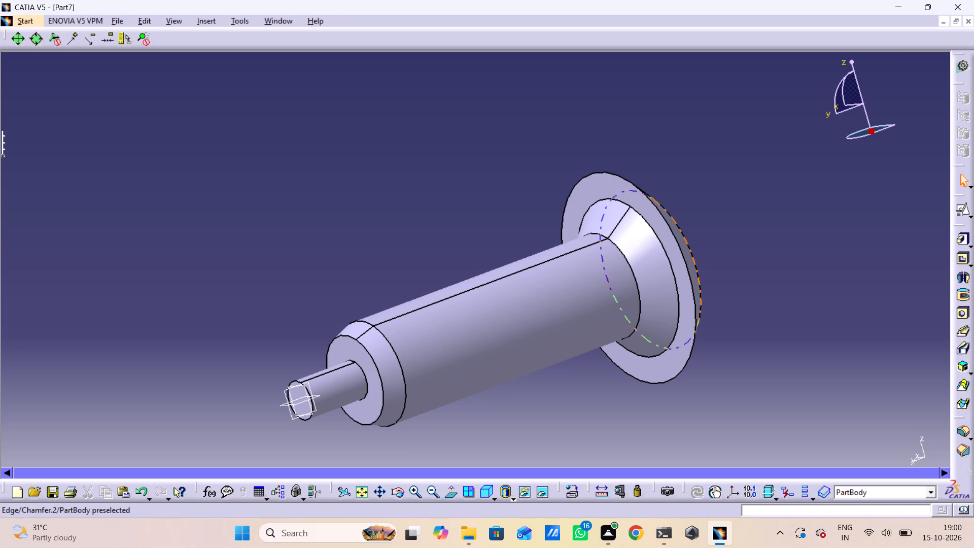
Save the part as Part7 in CATPart format in the CATIA folder.
key("ctrl+s")
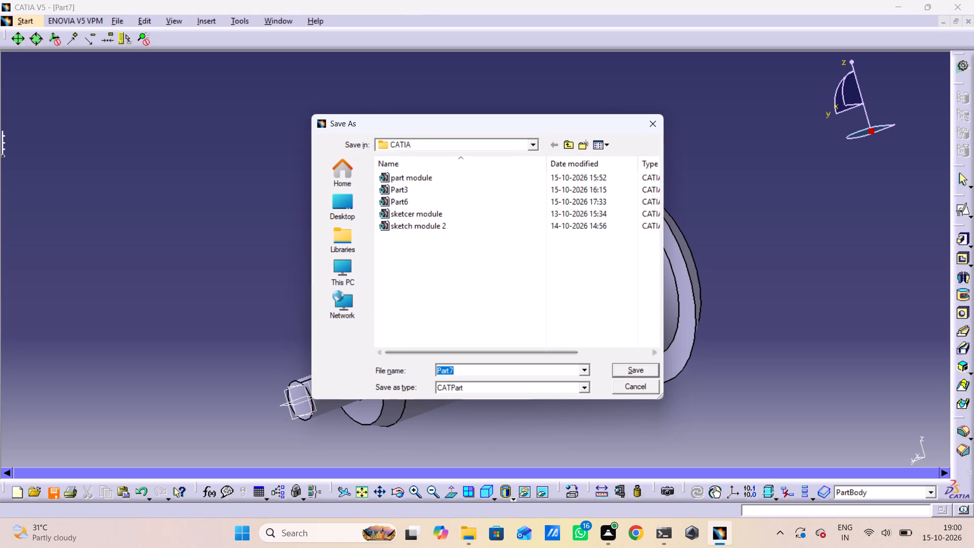
left_click(623, 370)
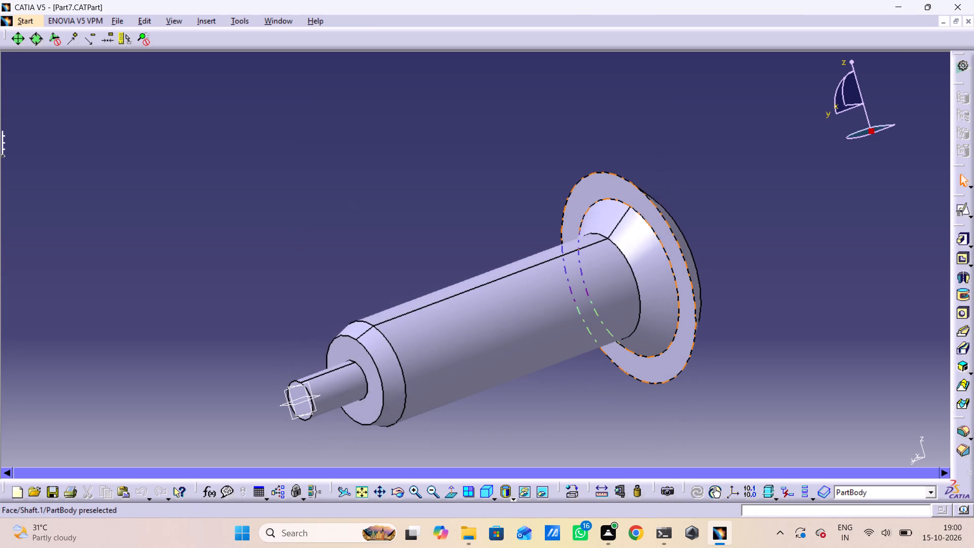
Print the whole document with Microsoft Print to PDF, fitted in page, and save the PDF as "part 7" in the CATIA folder.
key("ctrl+p")
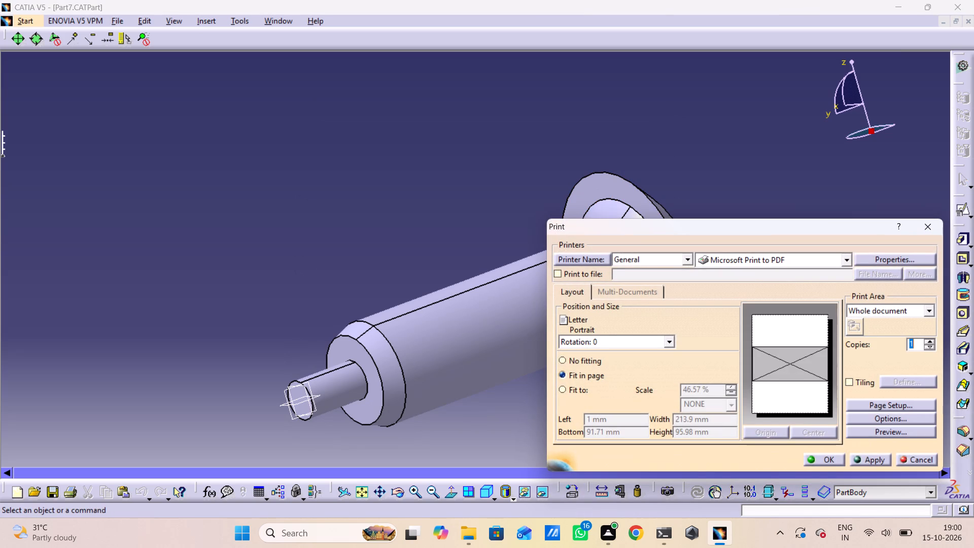
left_click(827, 458)
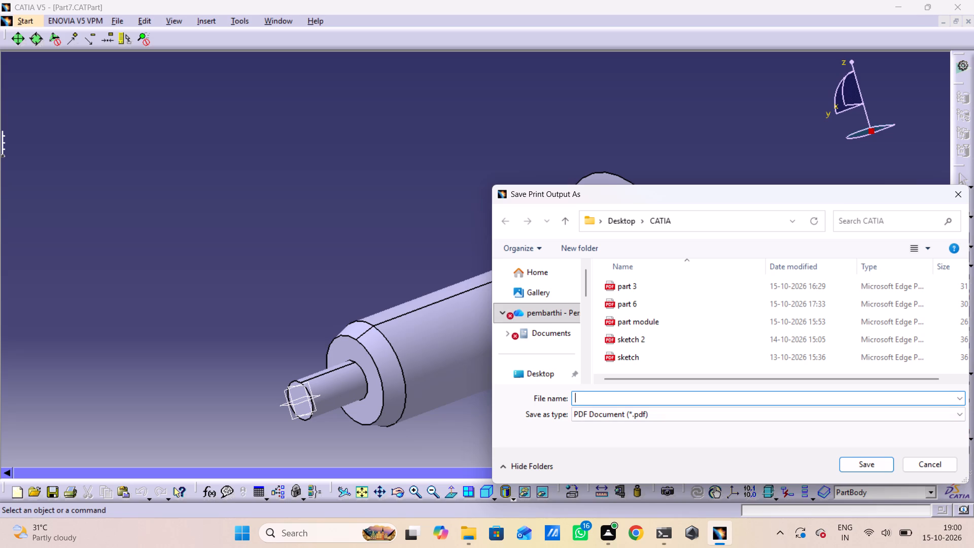
type("part")
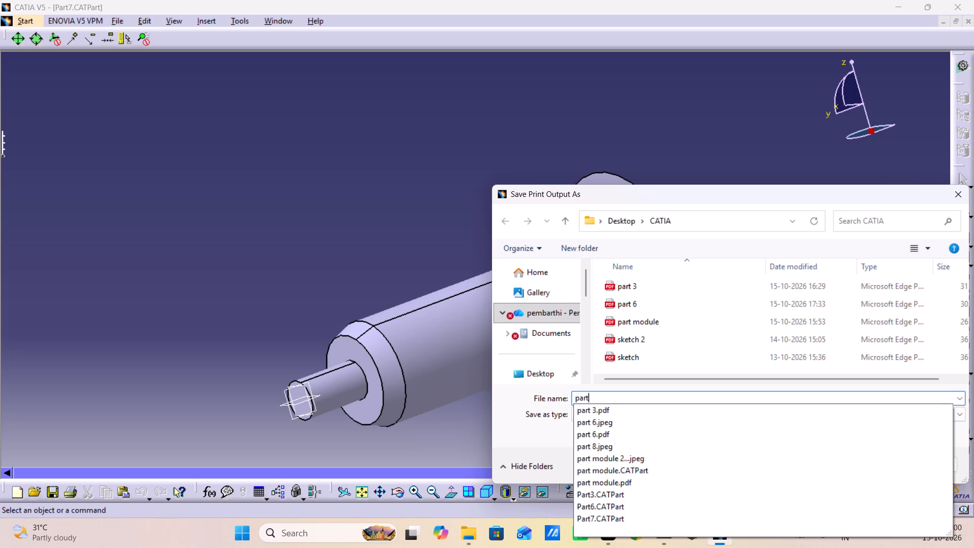
key("space")
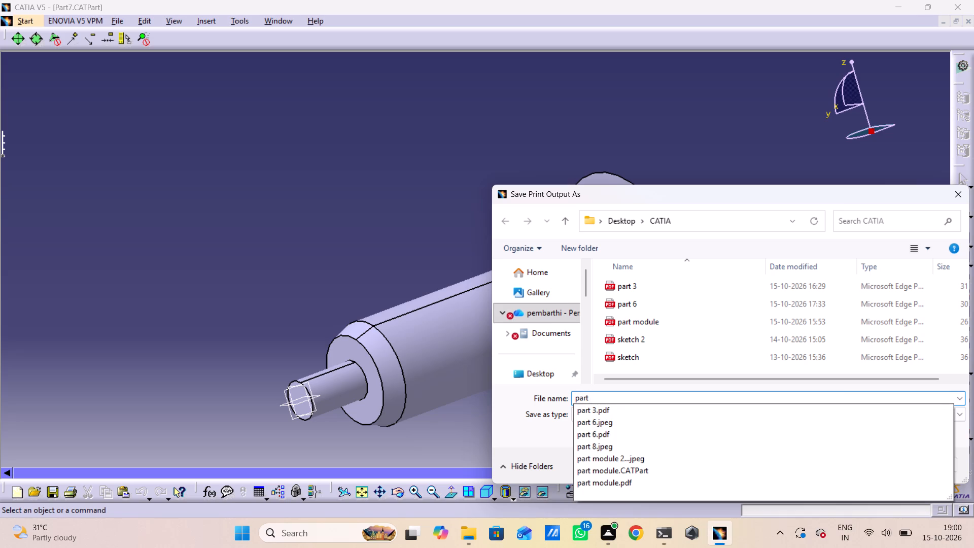
key("7")
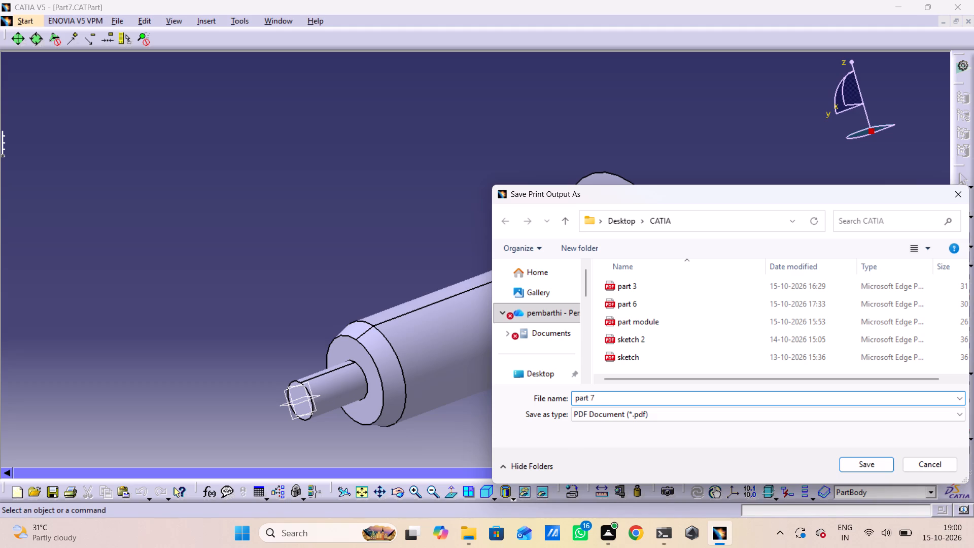
key("BackSpace")
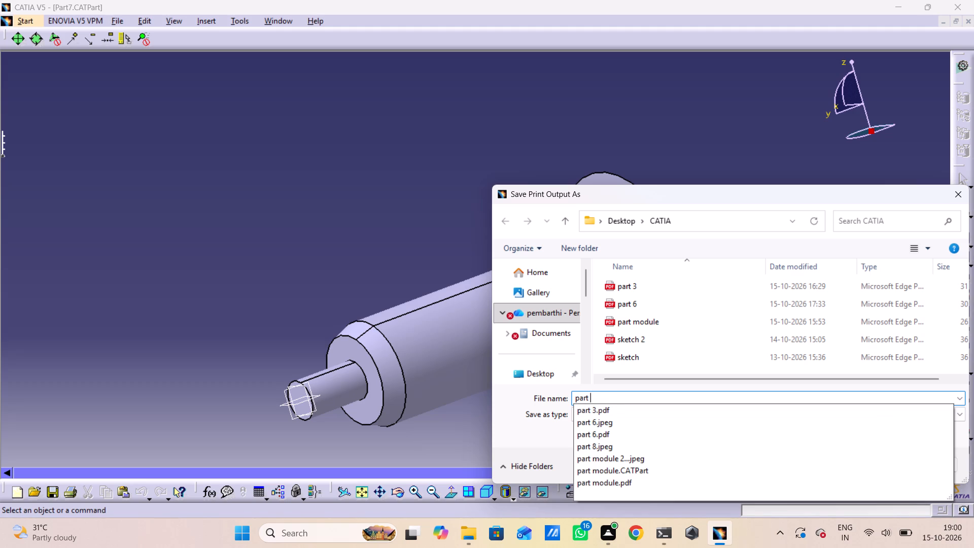
key("7")
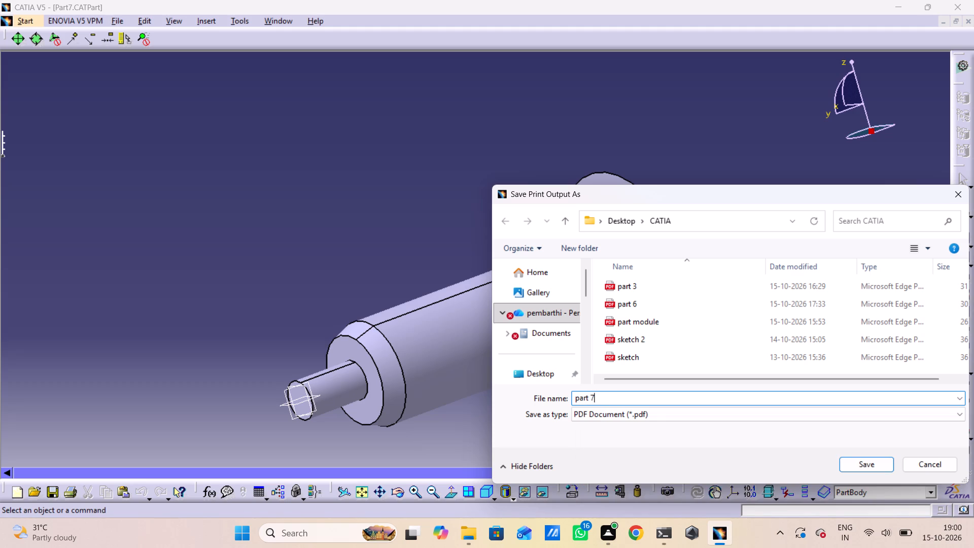
key("Return")
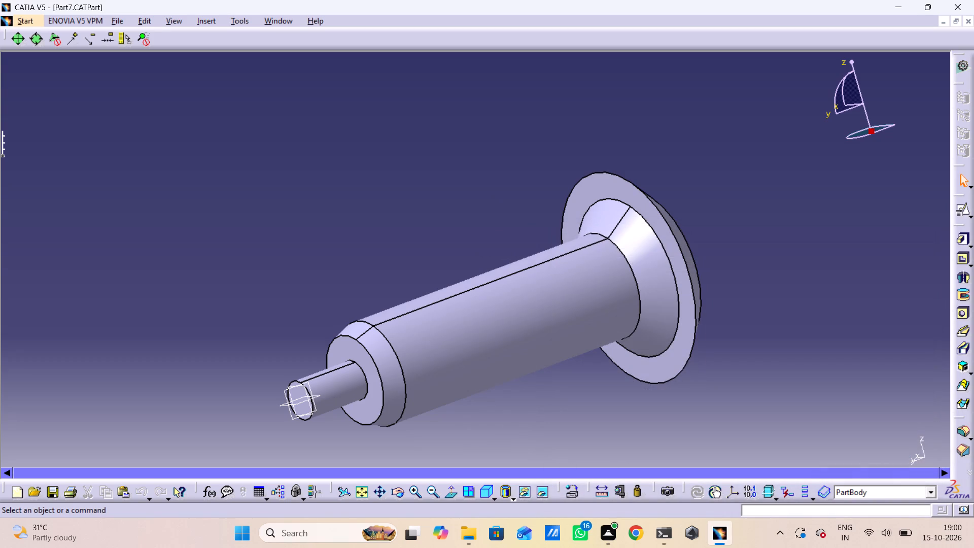